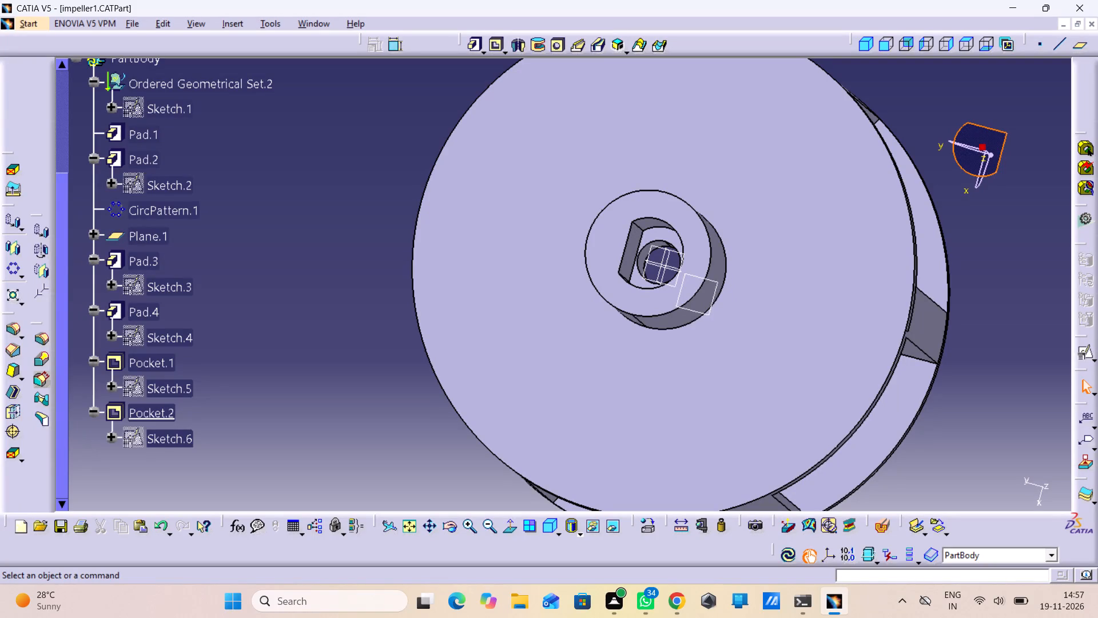
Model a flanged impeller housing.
Create a new part in Part Design, keeping the name Part5 and the hybrid design and geometrical set options.
middle_drag(937, 296, 841, 296)
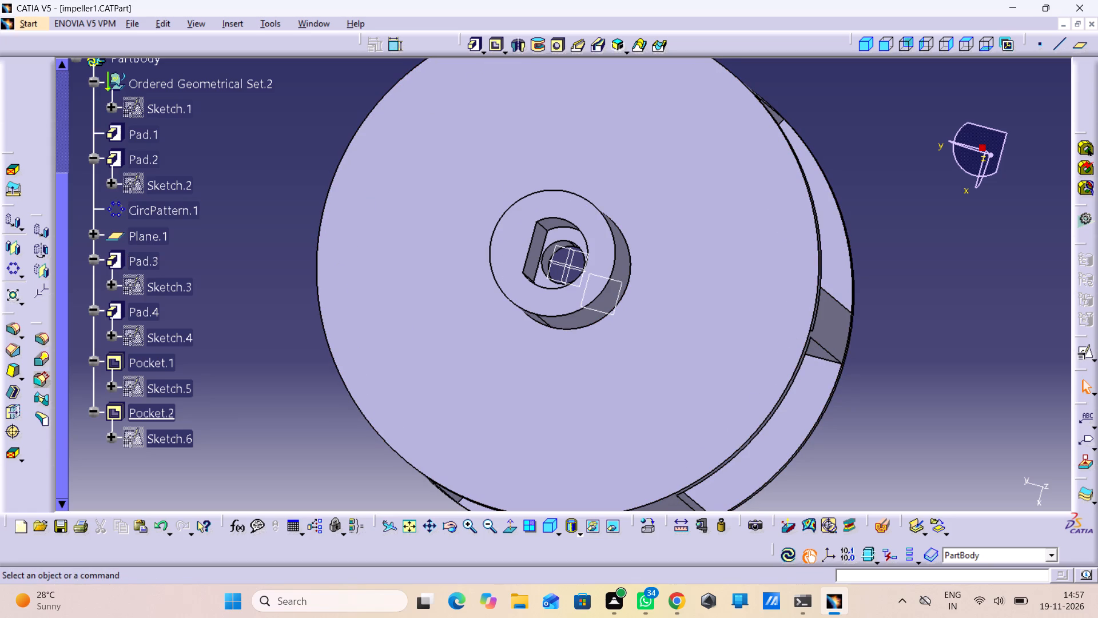
click(30, 25)
click(55, 50)
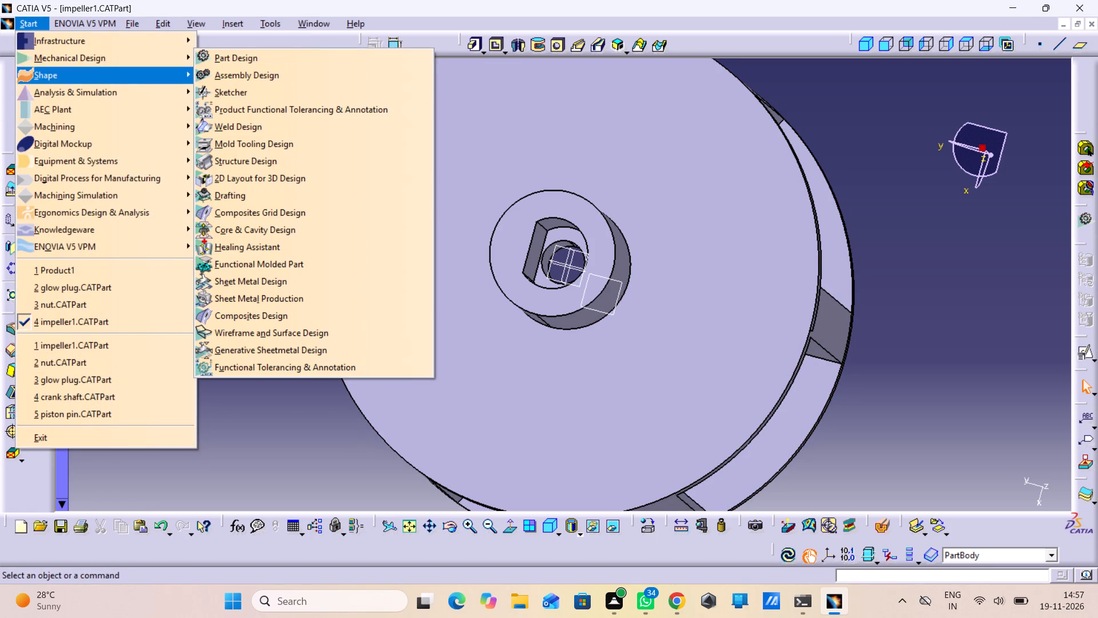
click(222, 57)
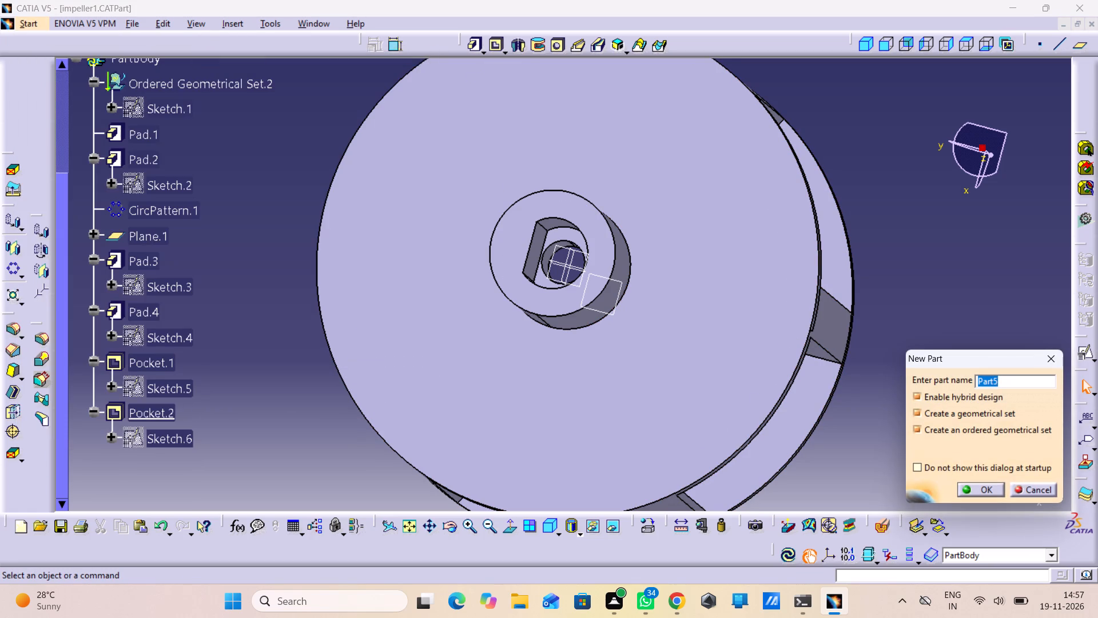
click(970, 494)
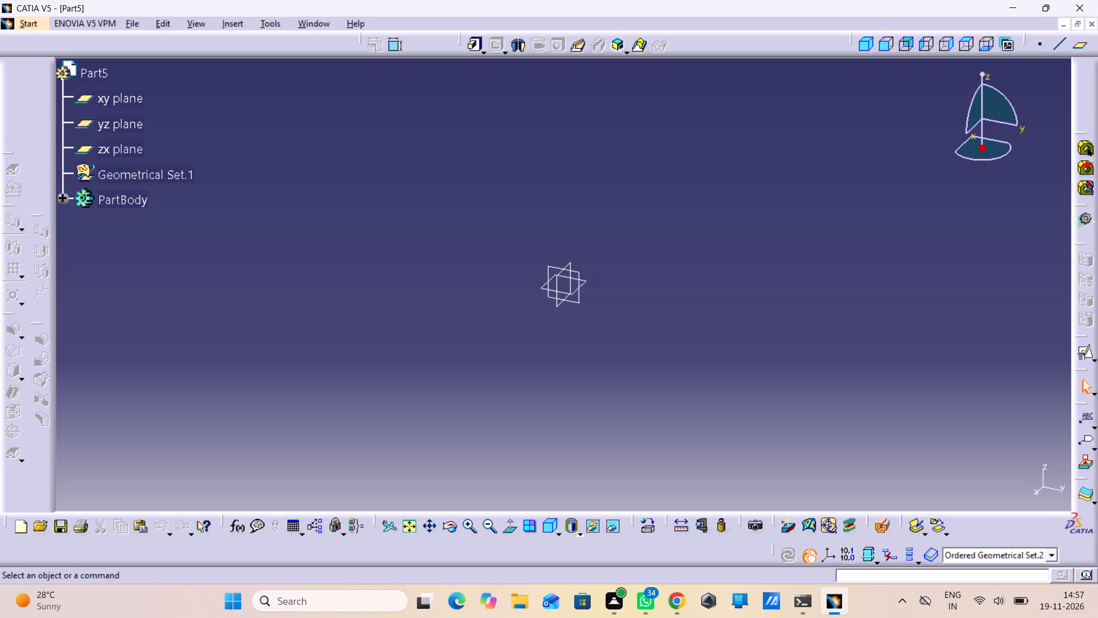
Open a positioned sketch on the yz plane with the default origin and orientation.
click(578, 267)
click(579, 279)
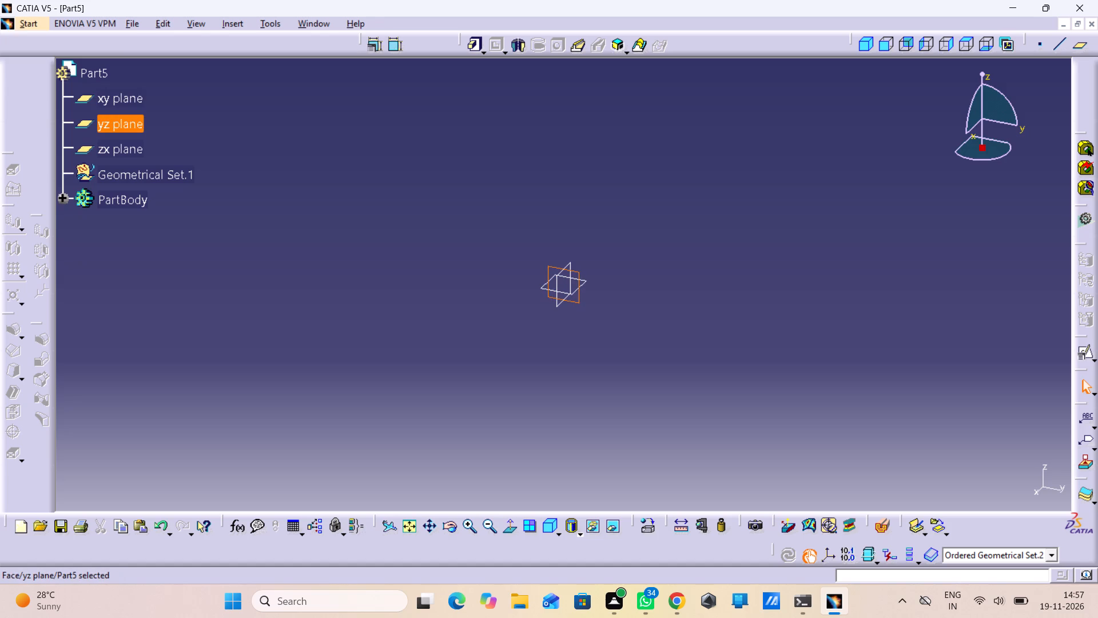
click(1080, 360)
click(985, 485)
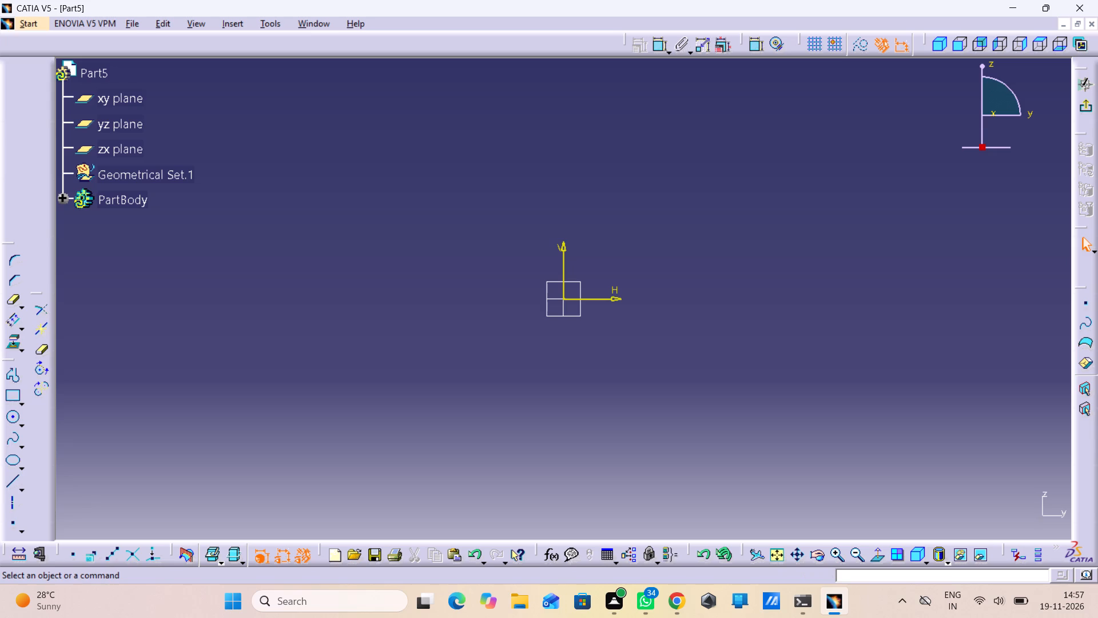
Sketch a circle centred on the origin and constrain its diameter to 78 mm.
click(16, 423)
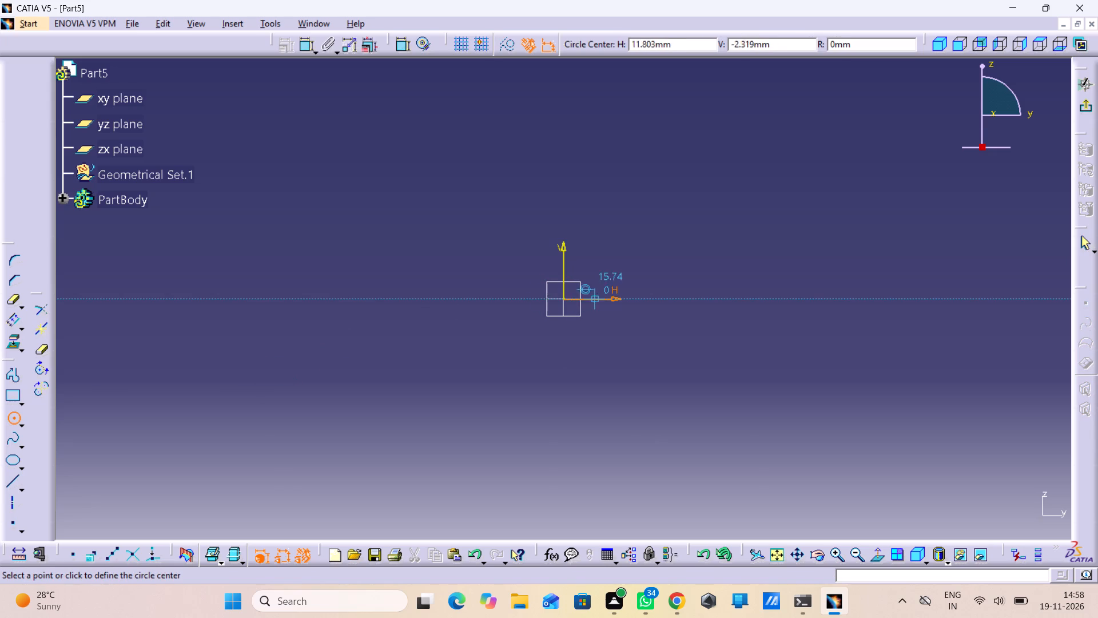
click(564, 299)
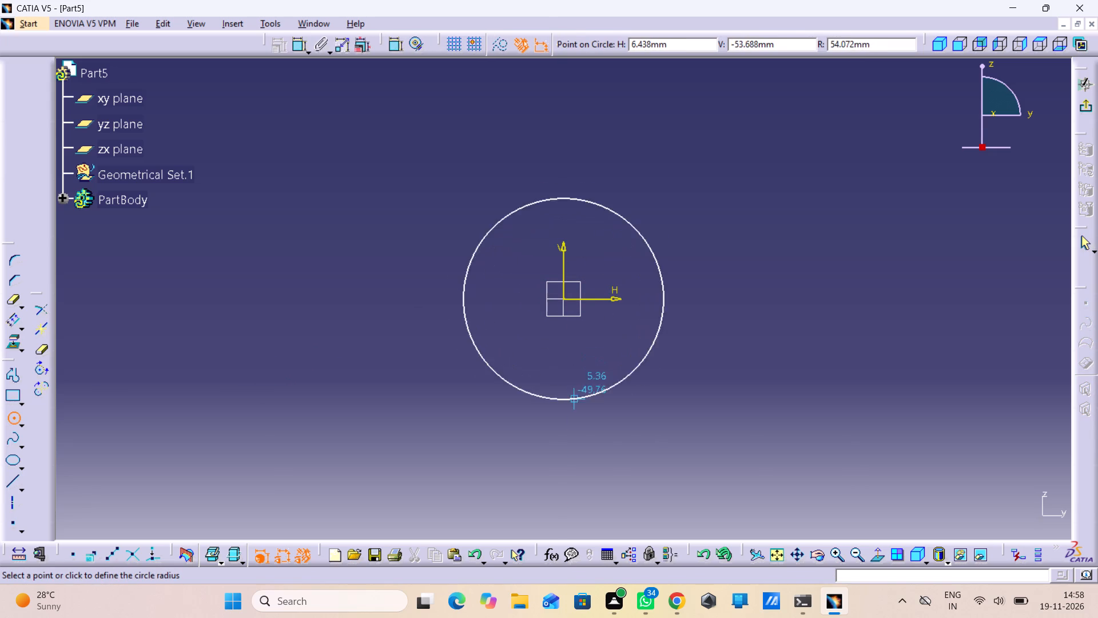
click(576, 419)
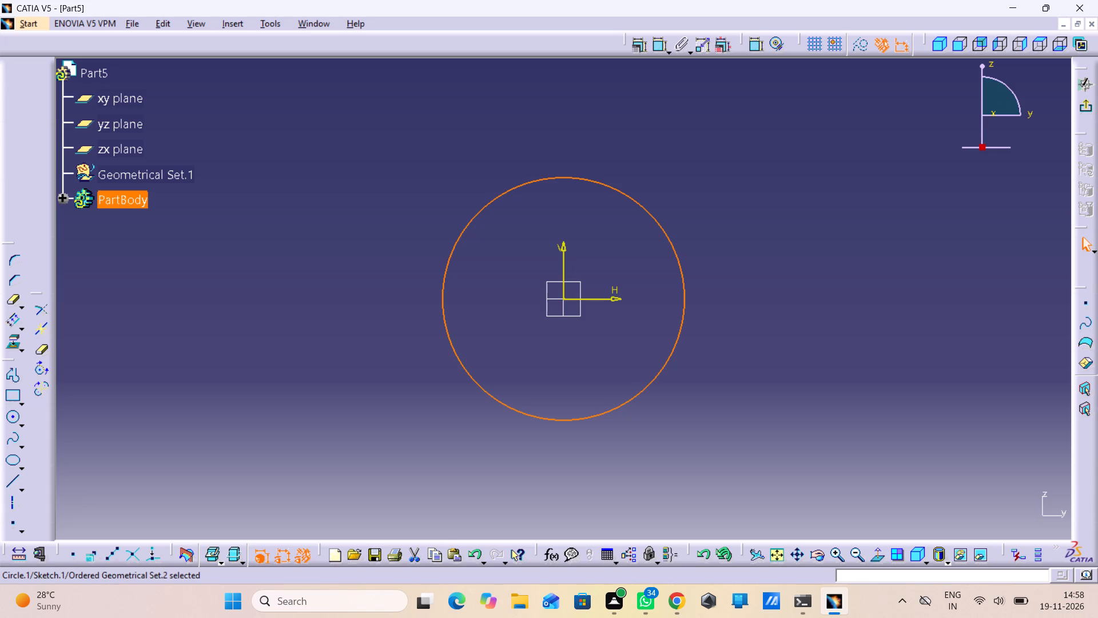
click(747, 39)
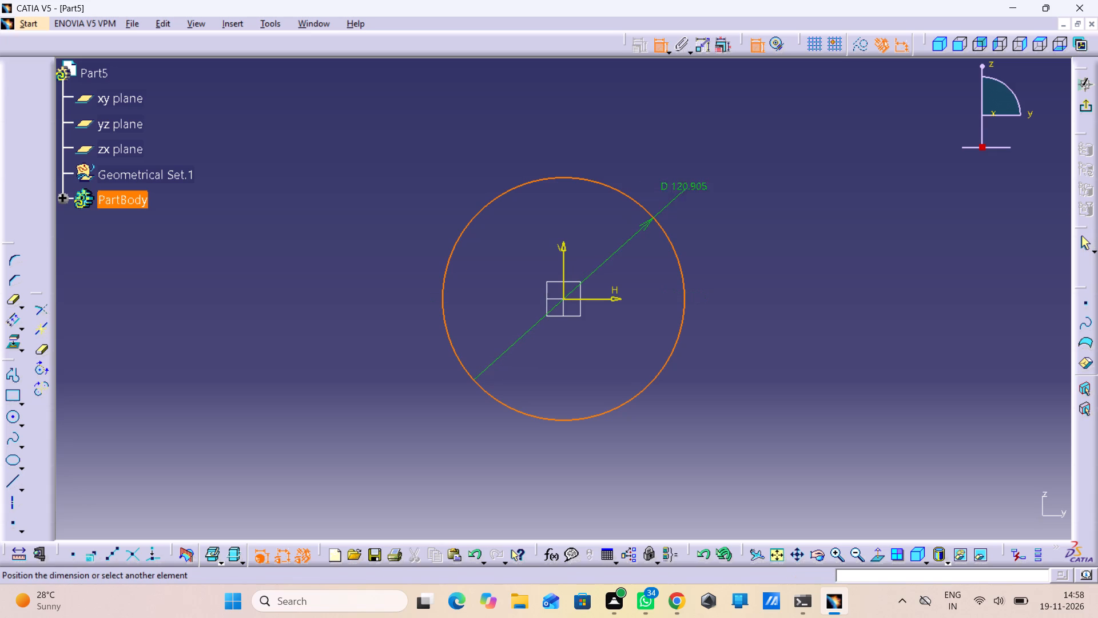
click(699, 190)
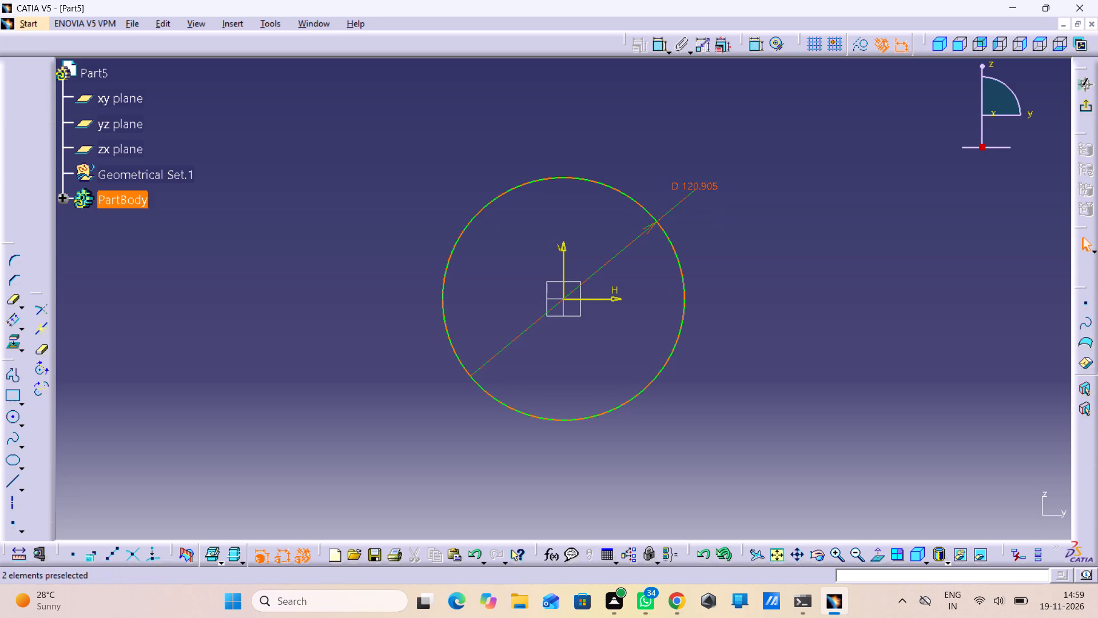
double_click(693, 193)
text(72)
key(BackSpace)
key(8)
key(Return)
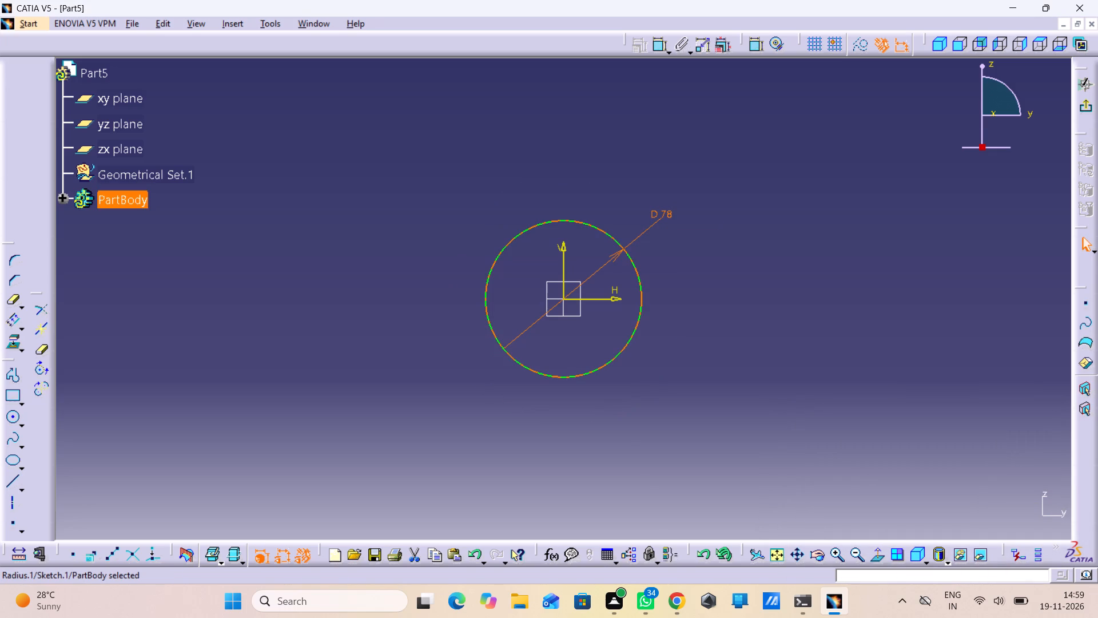
Sketch a smaller circle of about 29 mm radius inside the first and make the two circles concentric.
click(9, 423)
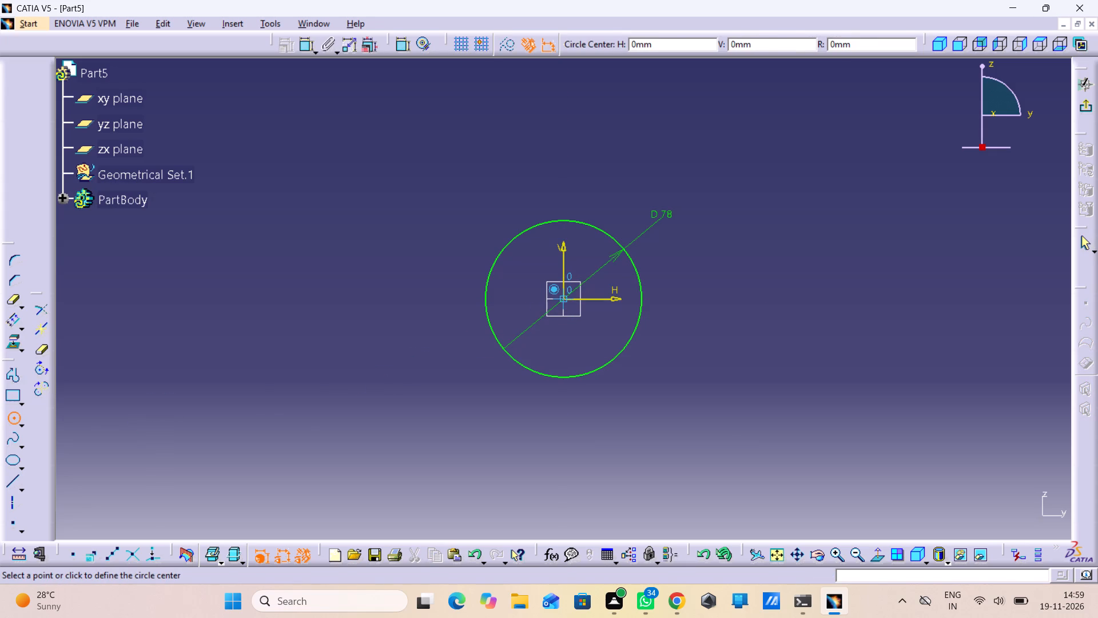
click(559, 301)
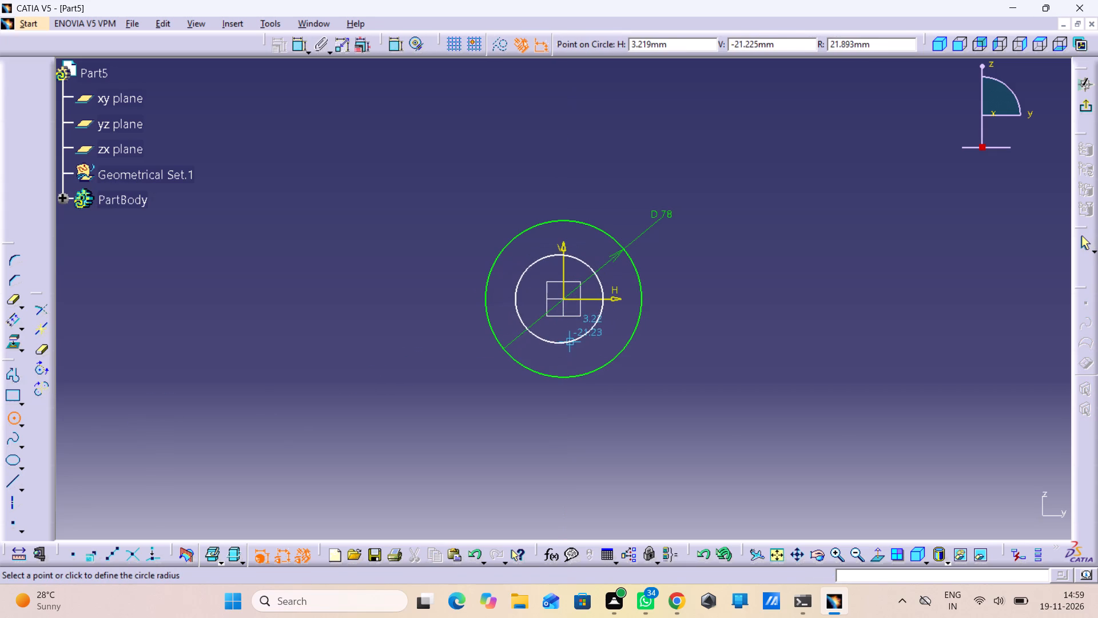
click(574, 354)
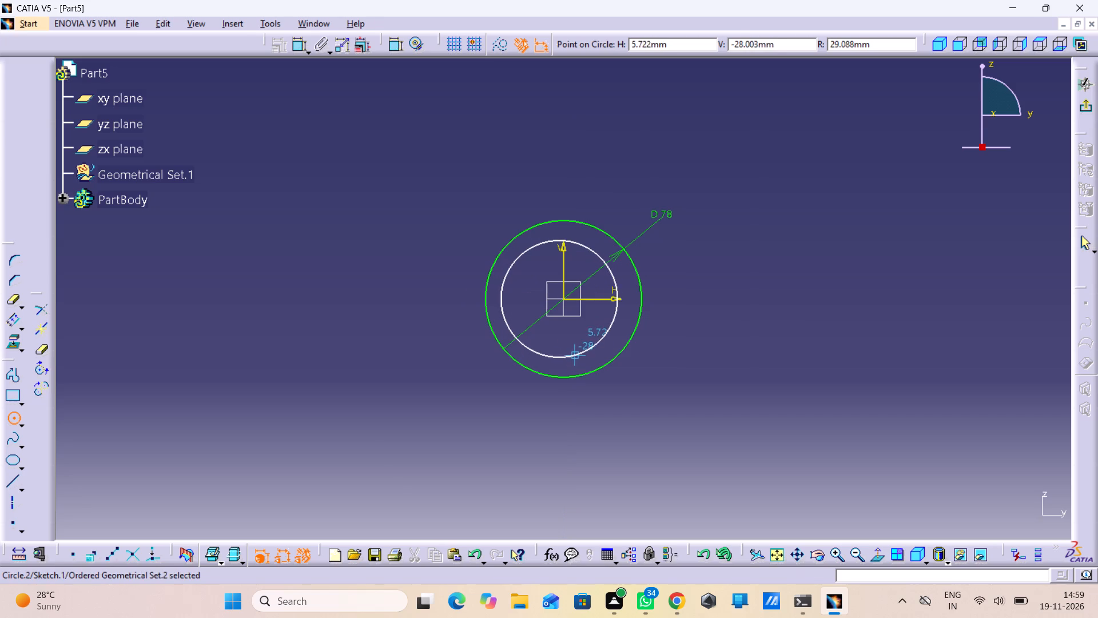
drag(712, 139, 723, 137)
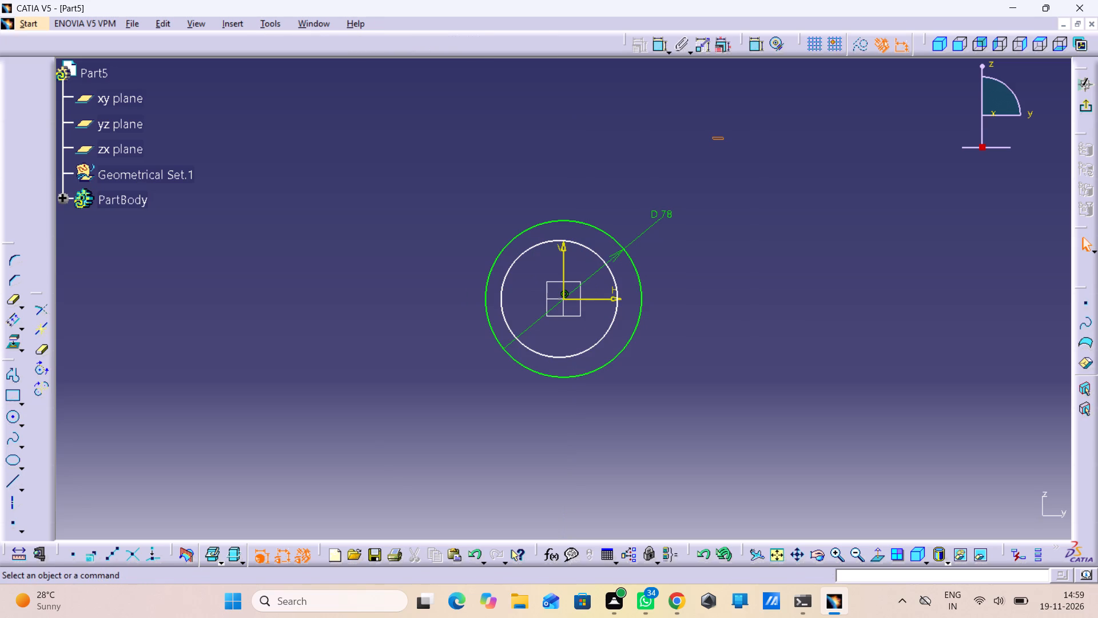
double_click(755, 41)
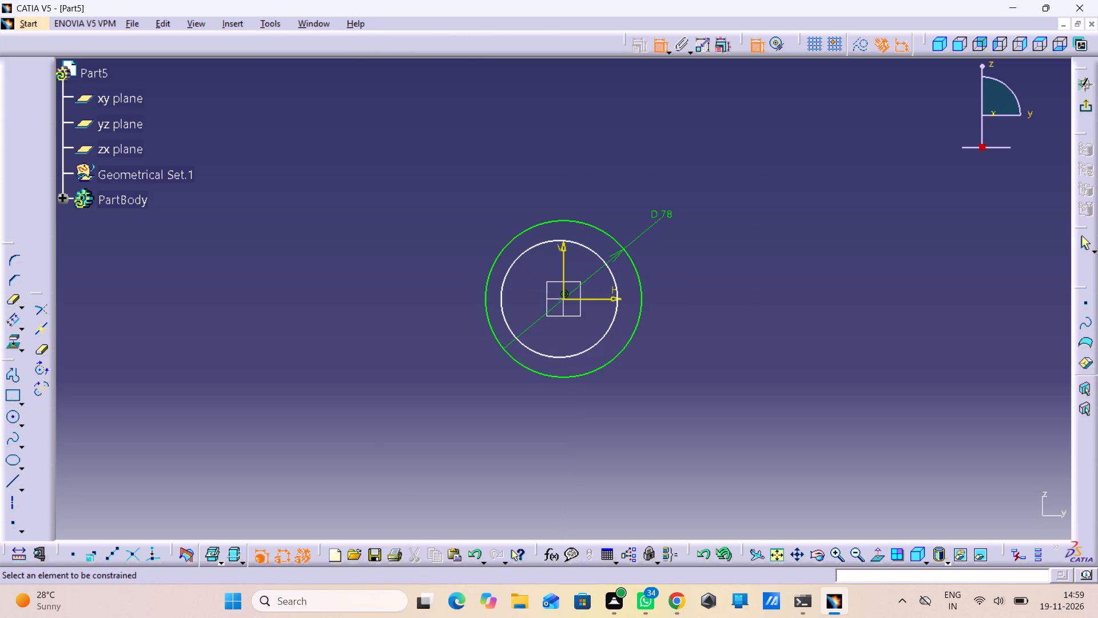
click(606, 266)
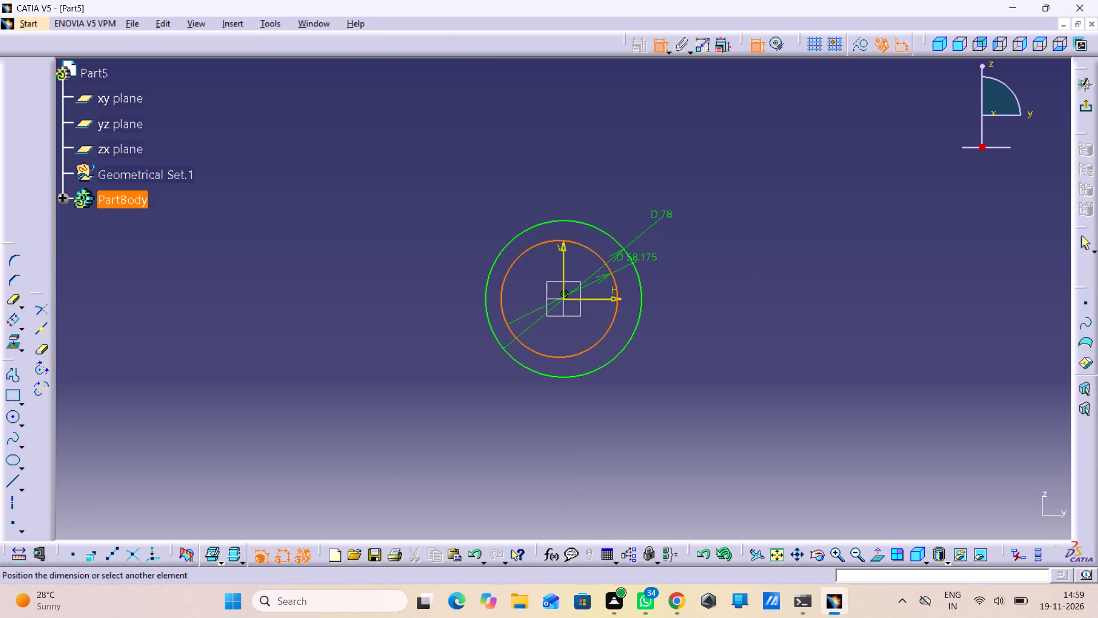
click(635, 263)
right_click(667, 262)
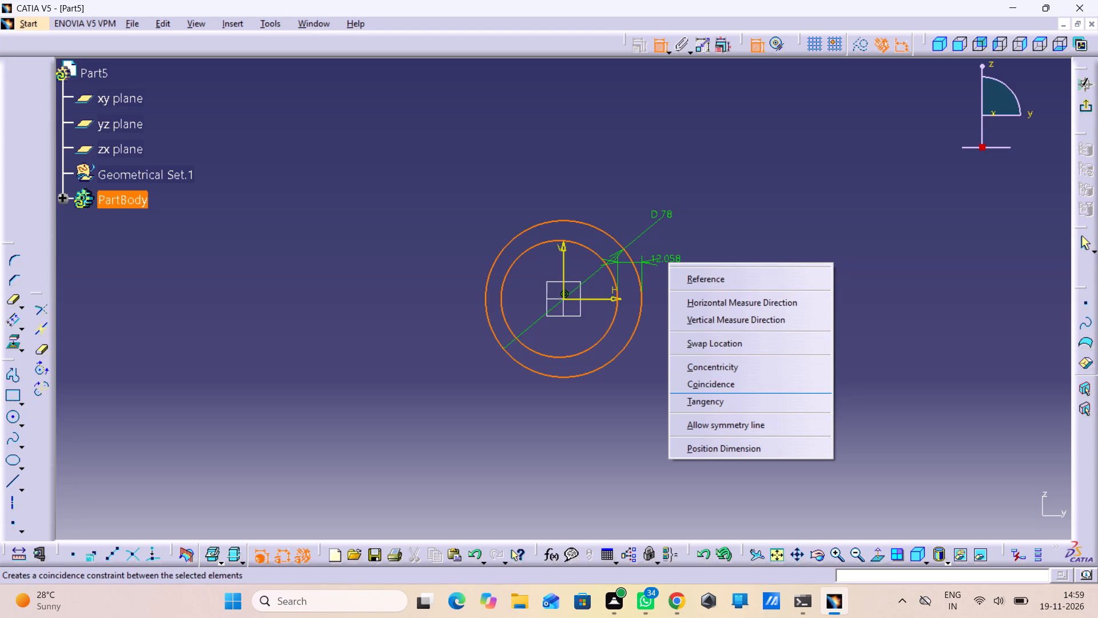
drag(740, 370, 745, 365)
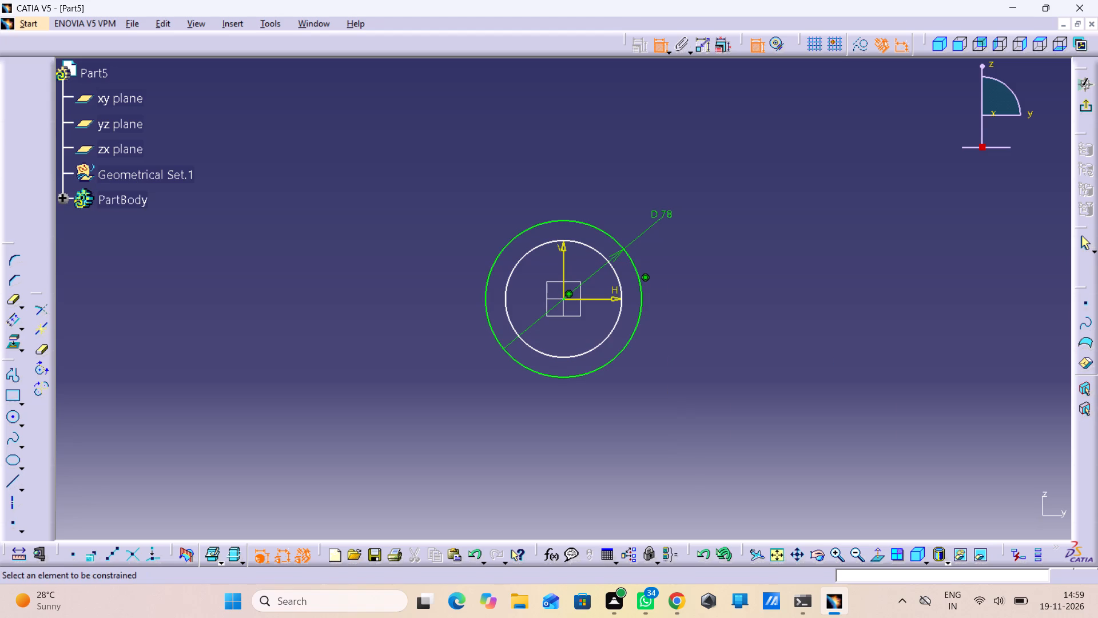
Dimension the inner circle, switch the dimension from diameter to radius, and set it to 29 mm.
click(600, 251)
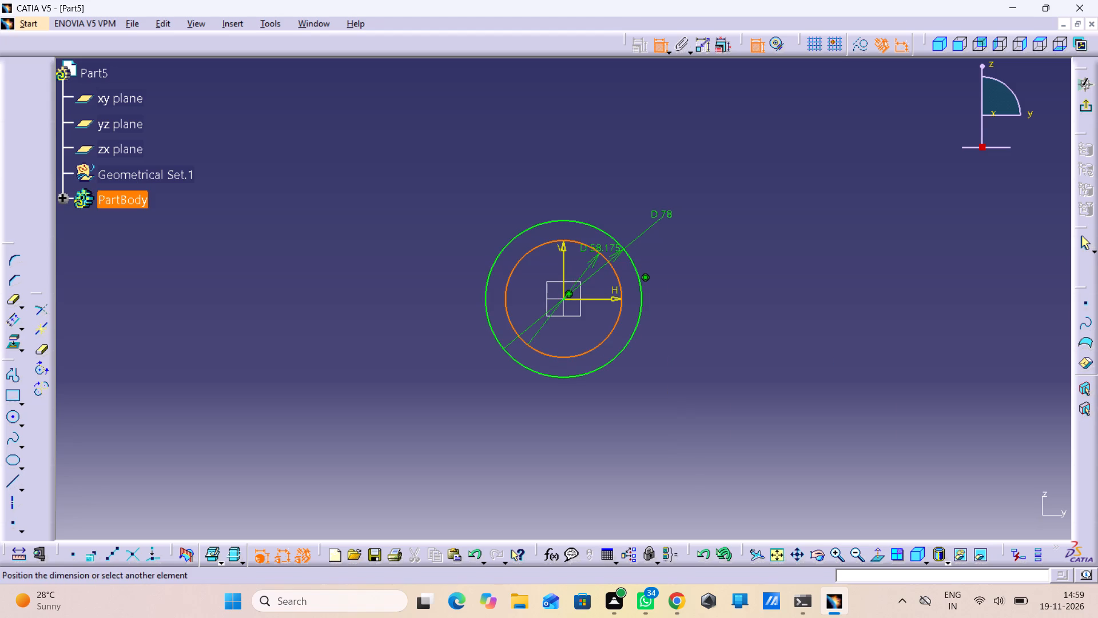
triple_click(683, 262)
double_click(673, 255)
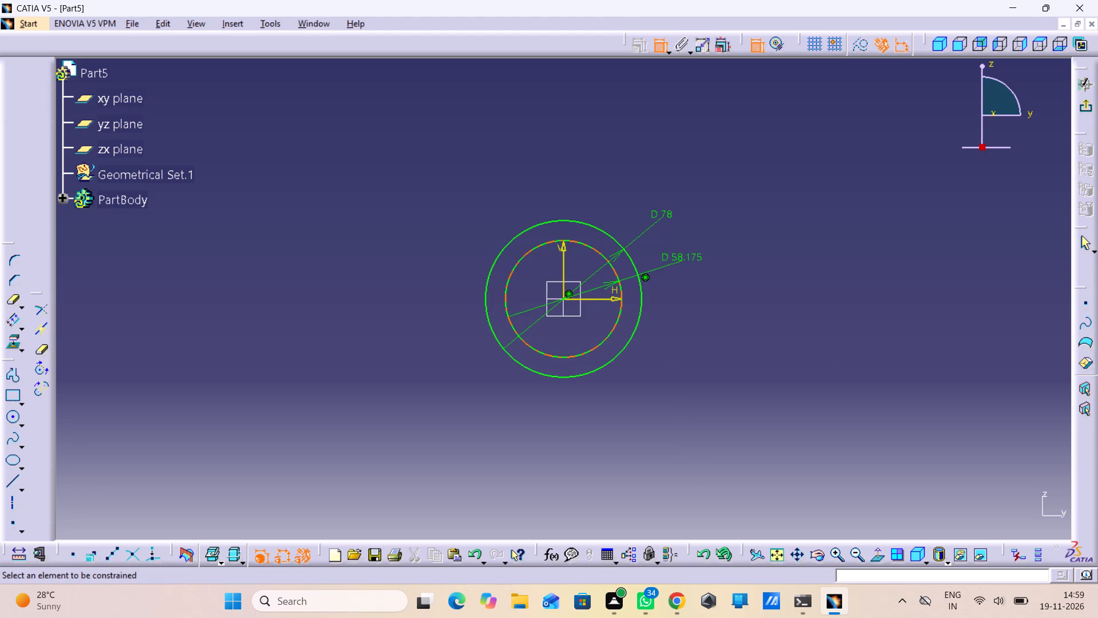
click(863, 476)
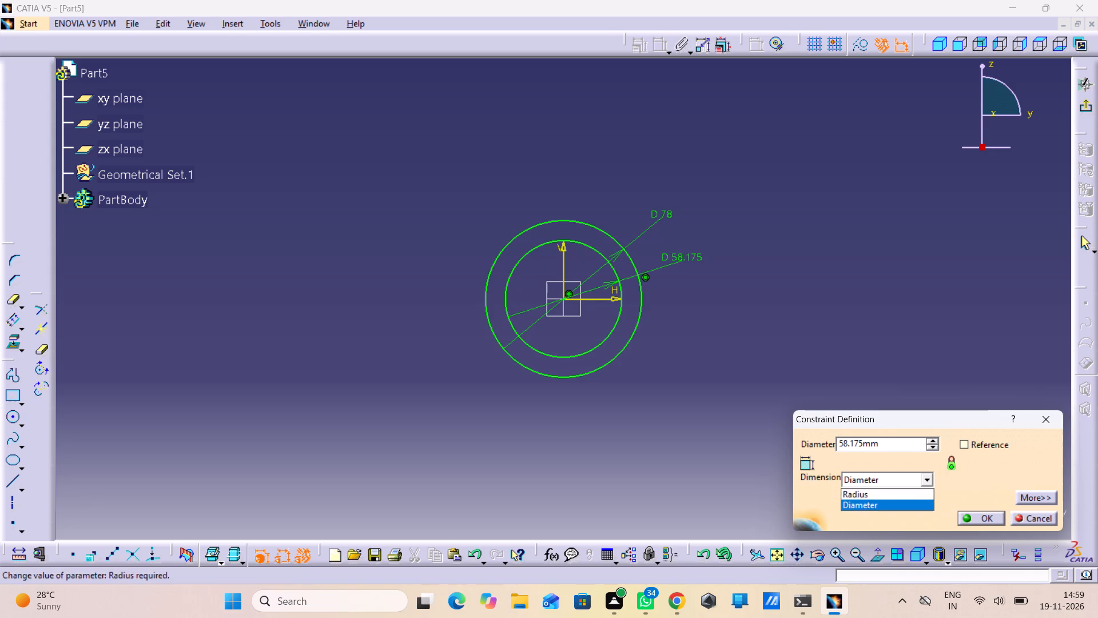
click(862, 492)
drag(883, 448, 782, 437)
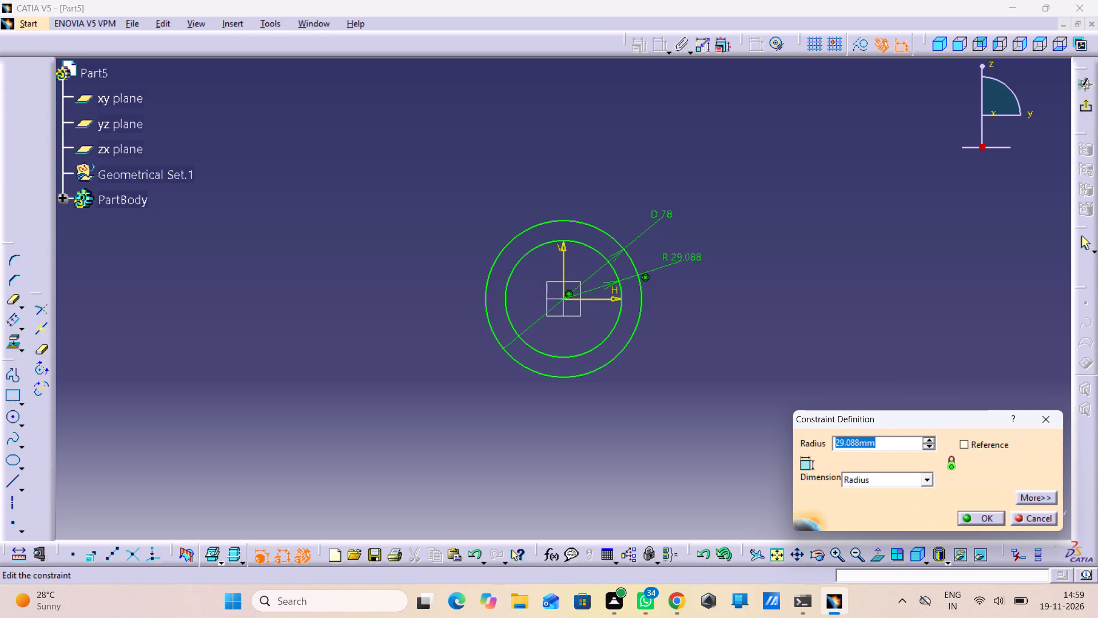
text(29)
key(Return)
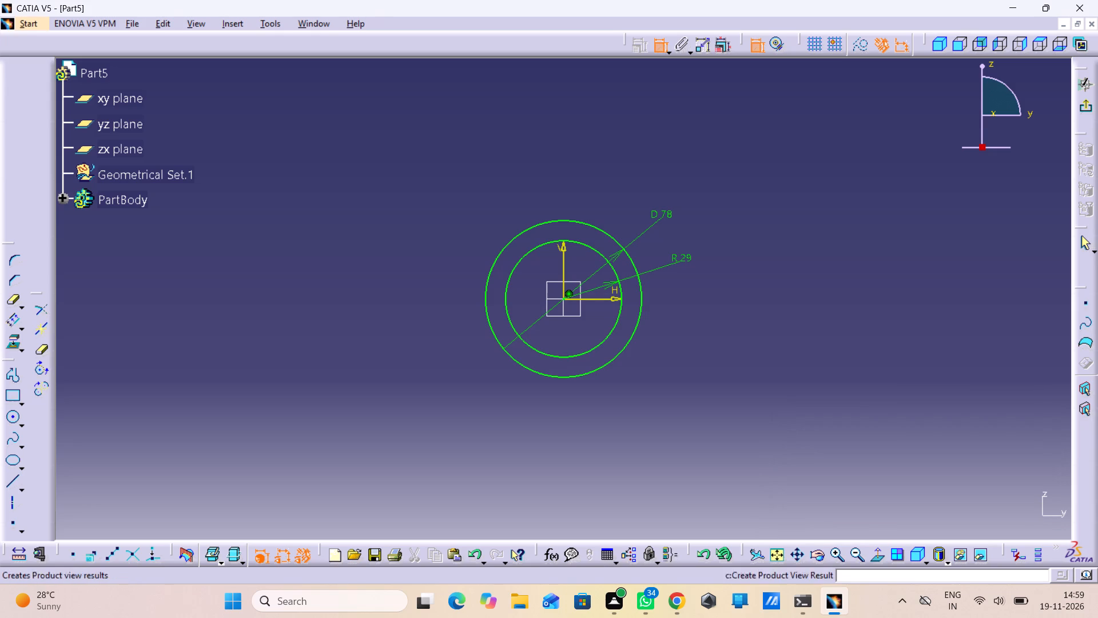
Exit the sketch and pad the two-circle profile to a length of 2 mm.
click(1087, 111)
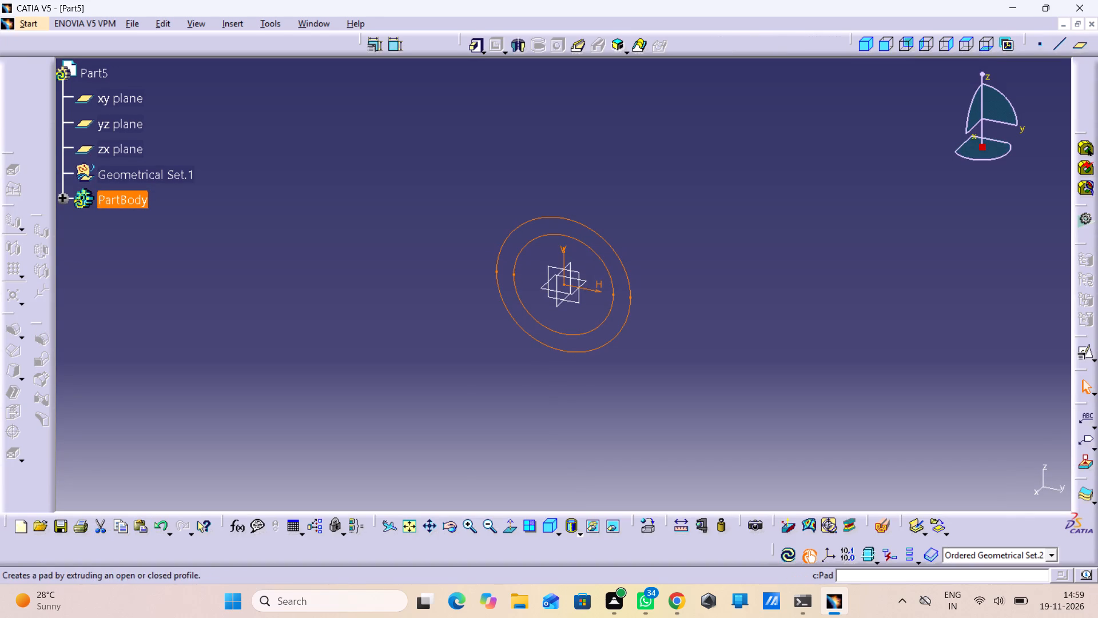
click(478, 49)
click(659, 336)
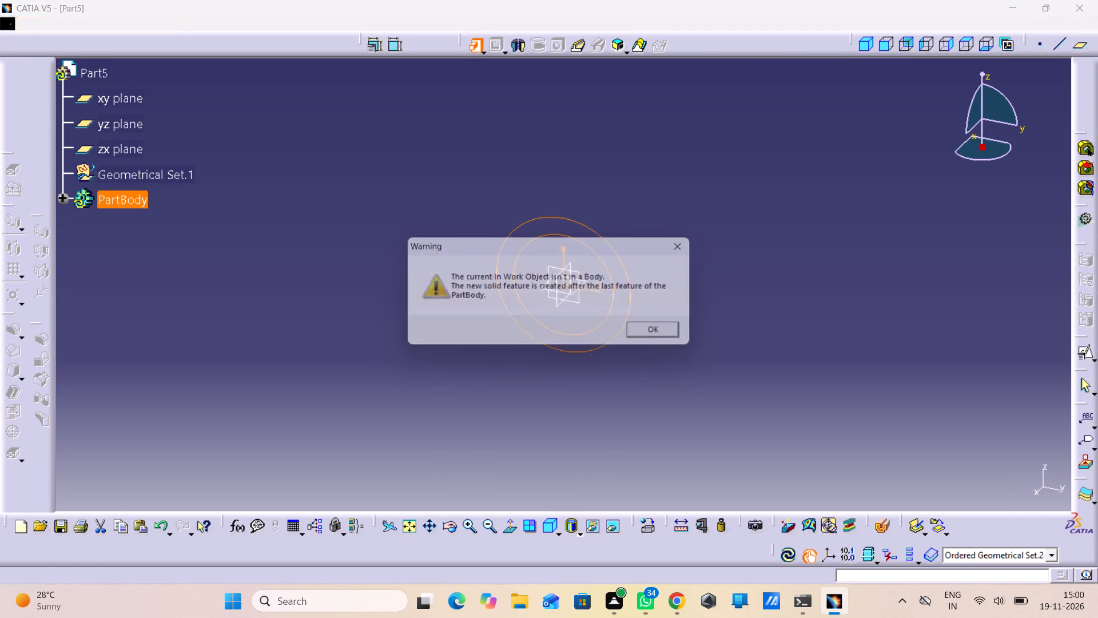
key(2)
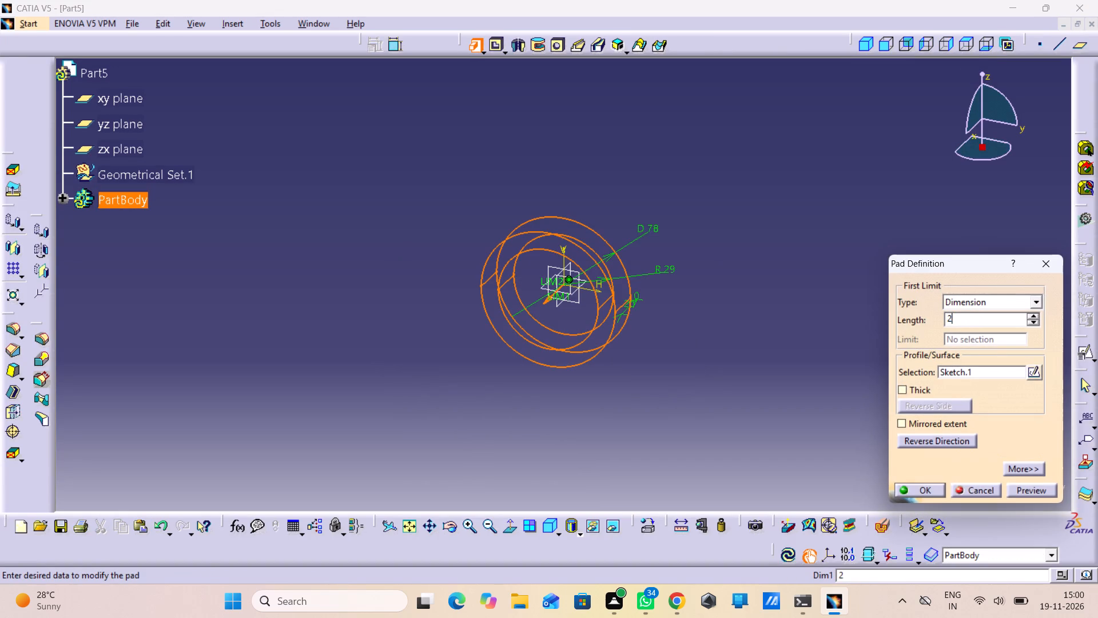
click(1034, 493)
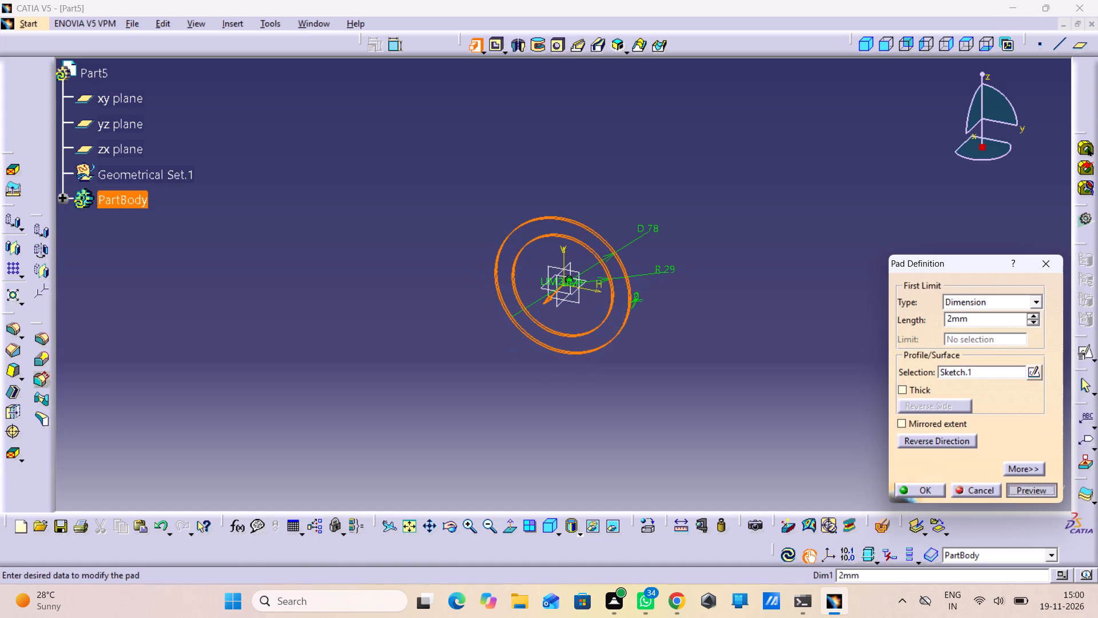
click(925, 493)
click(820, 454)
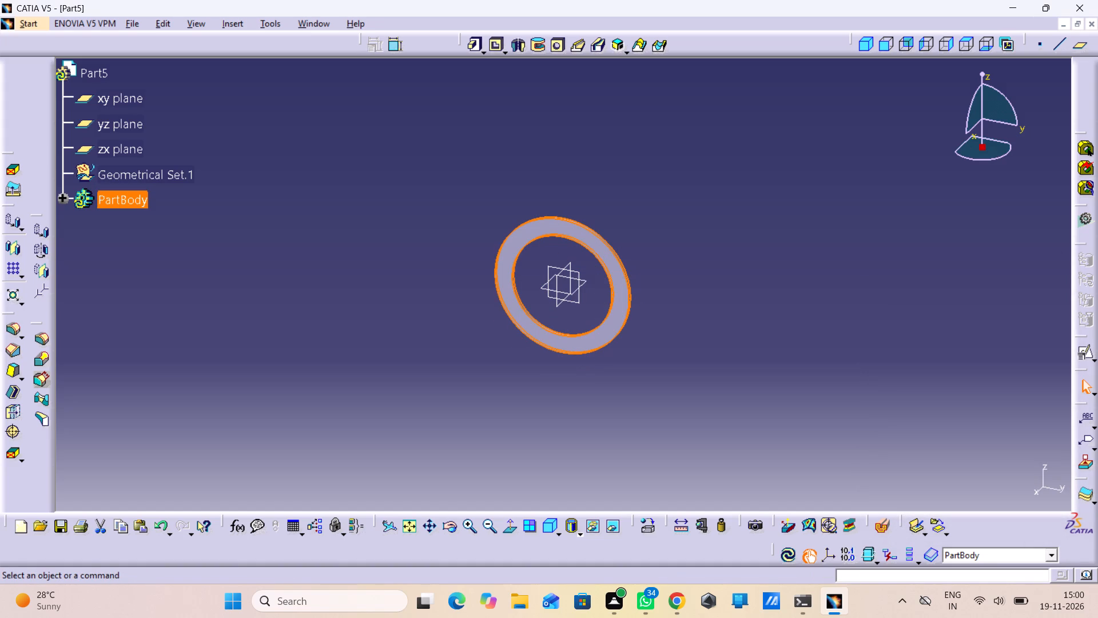
Open a positioned sketch on the flat front face of the ring.
drag(618, 297, 624, 298)
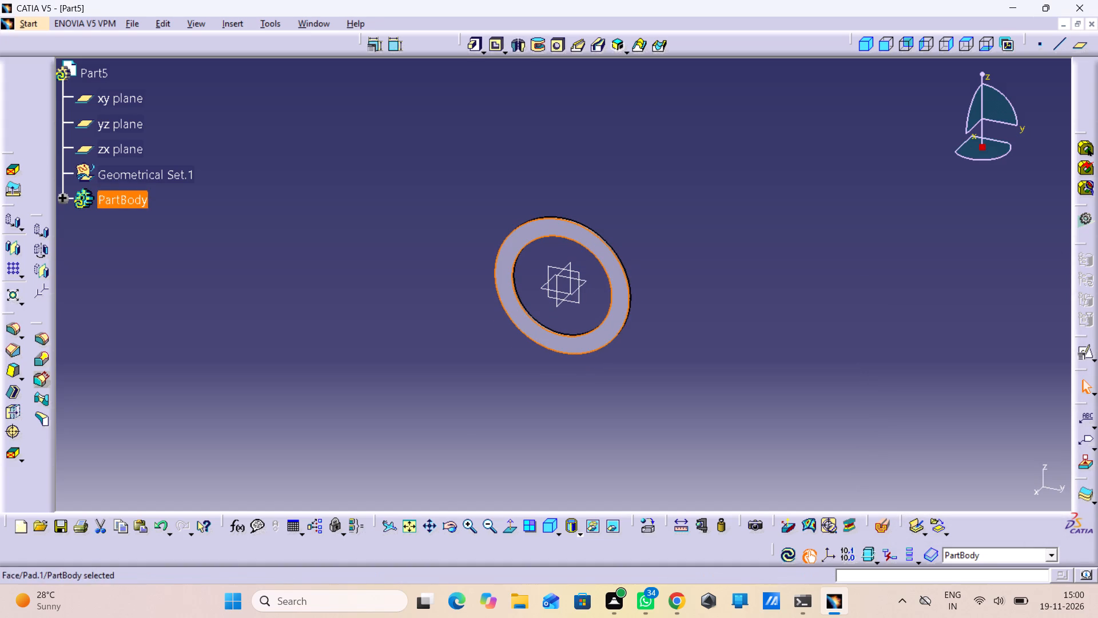
click(1087, 355)
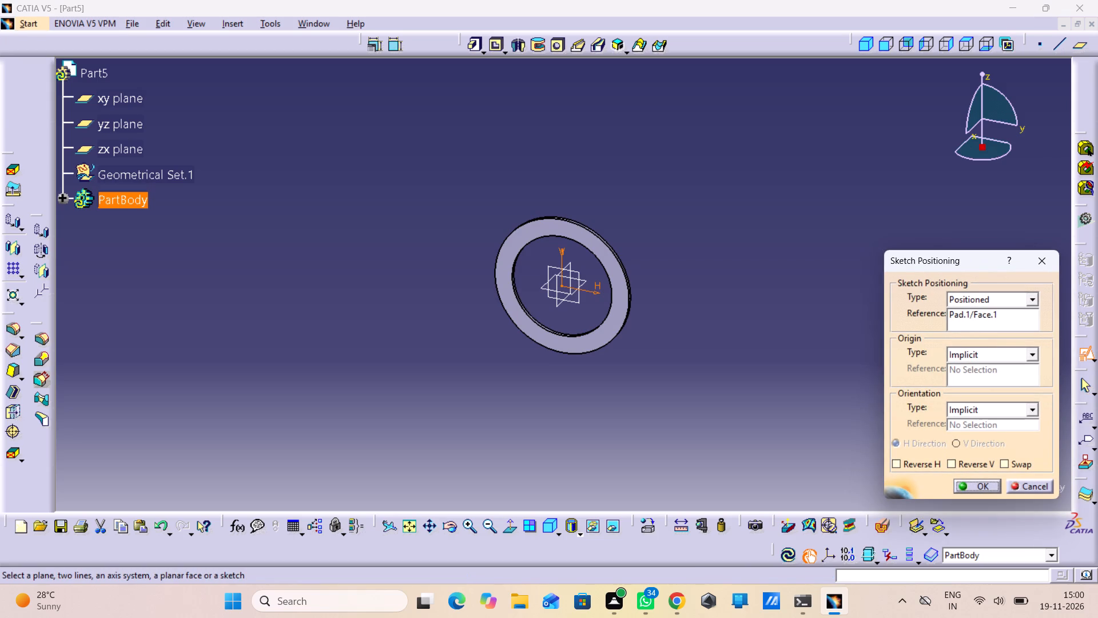
click(976, 488)
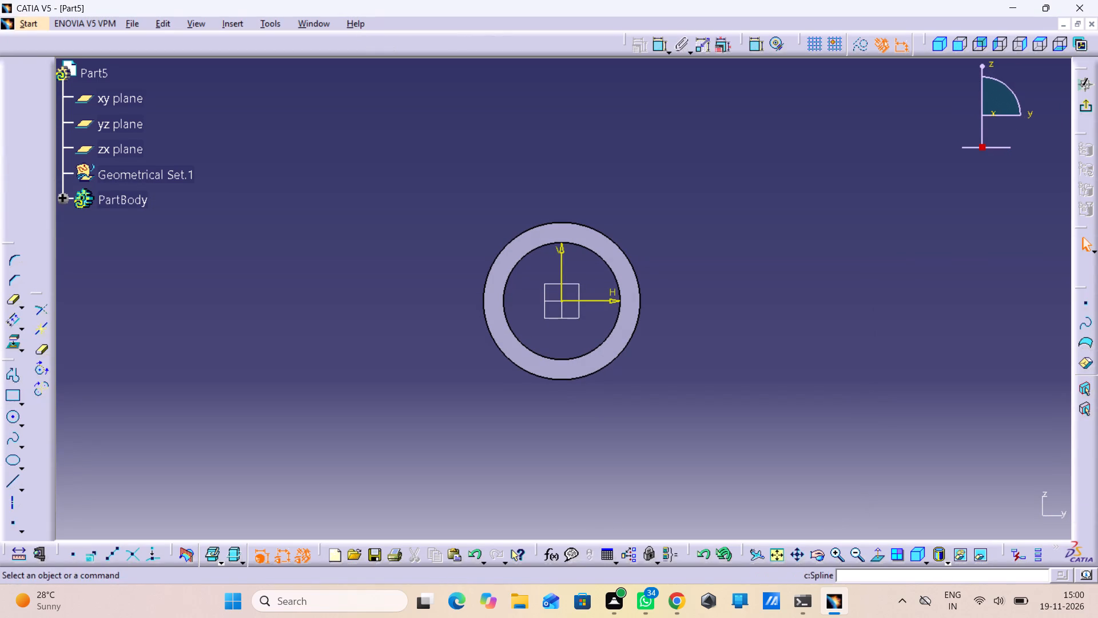
Sketch a small circle of about 2.7 mm radius on the ring face, centred on the horizontal axis about 34 mm from the origin.
click(9, 420)
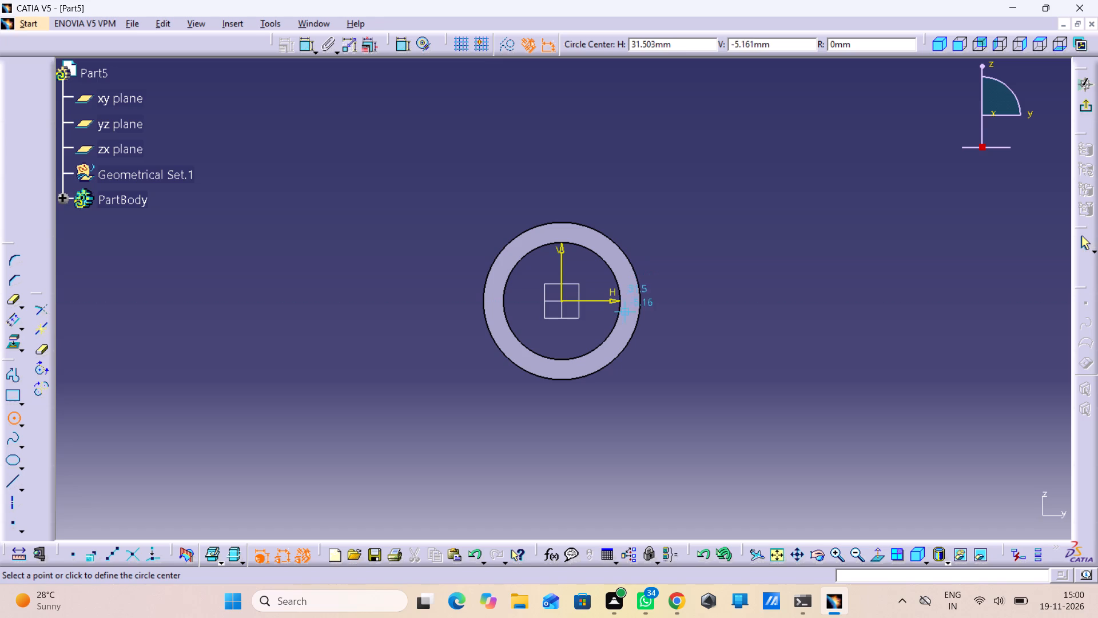
middle_drag(629, 303, 631, 302)
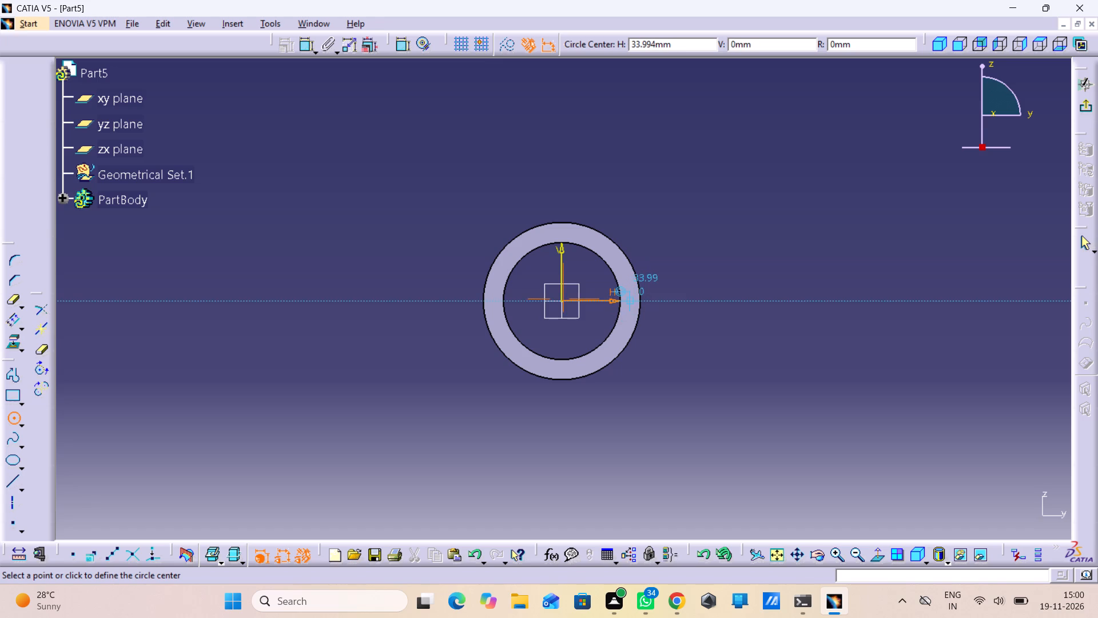
middle_drag(631, 302, 628, 161)
right_drag(632, 300, 638, 282)
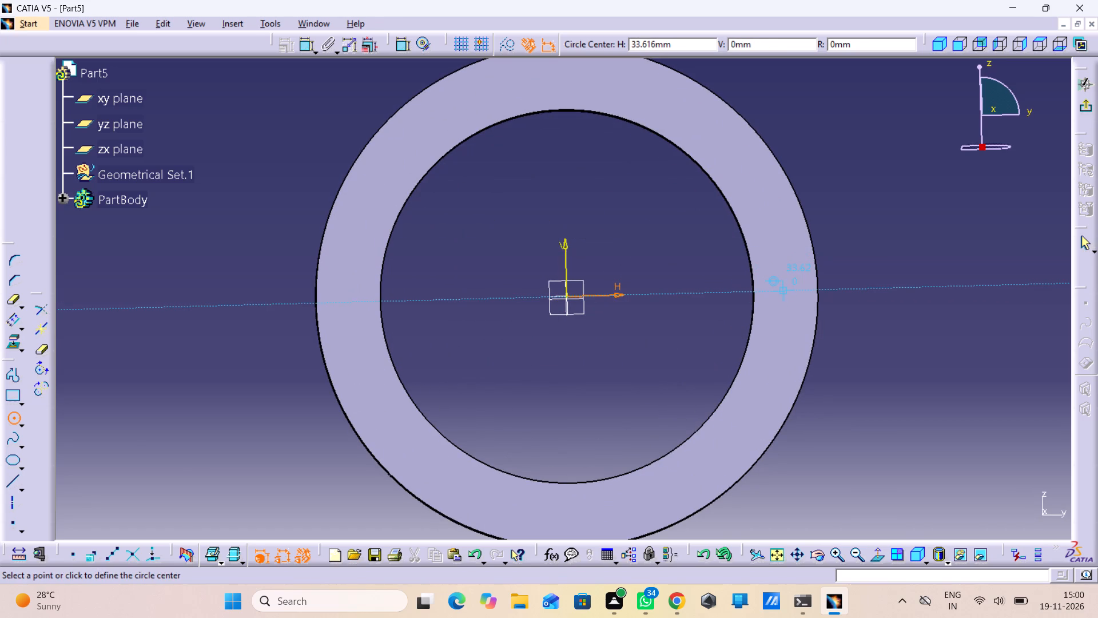
click(784, 291)
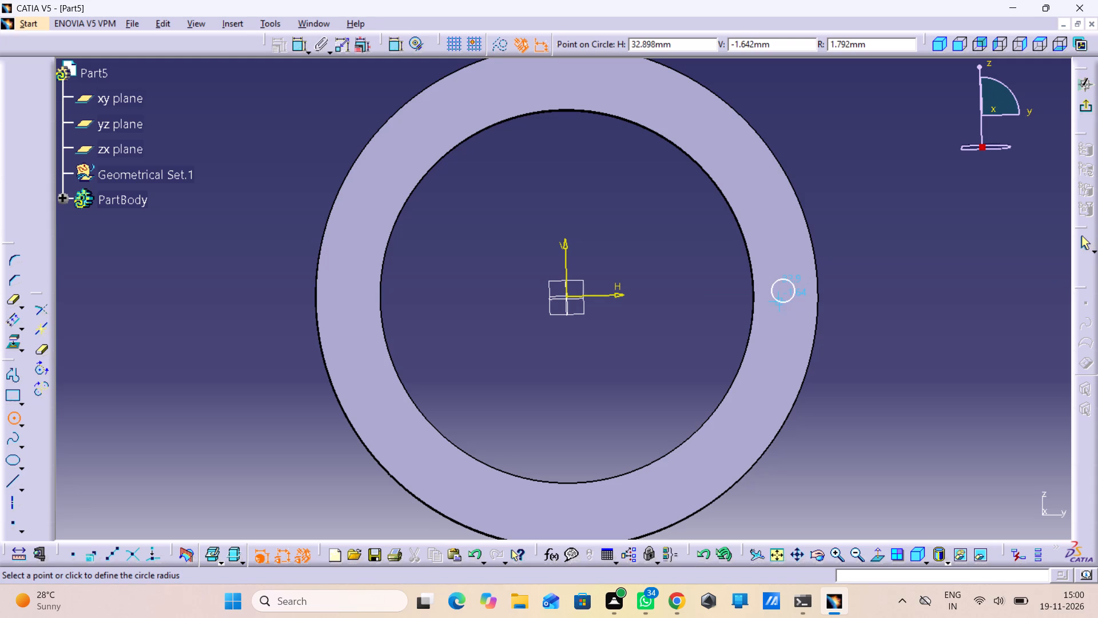
click(768, 300)
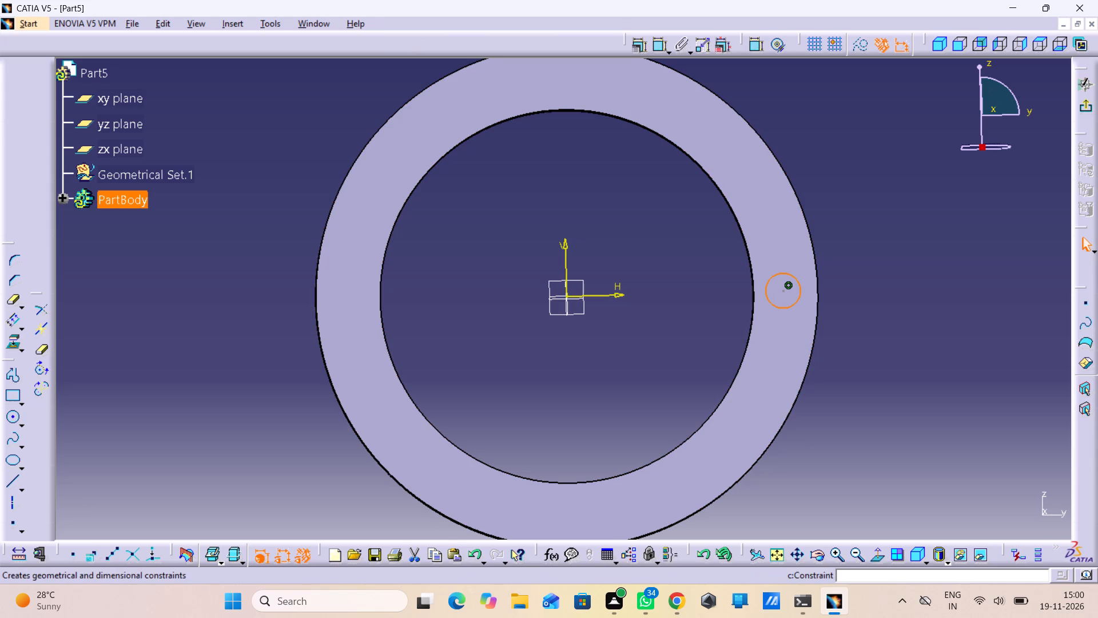
Dimension the small circle, switch the dimension from radius to diameter, and set it to 3 mm.
click(758, 51)
click(844, 256)
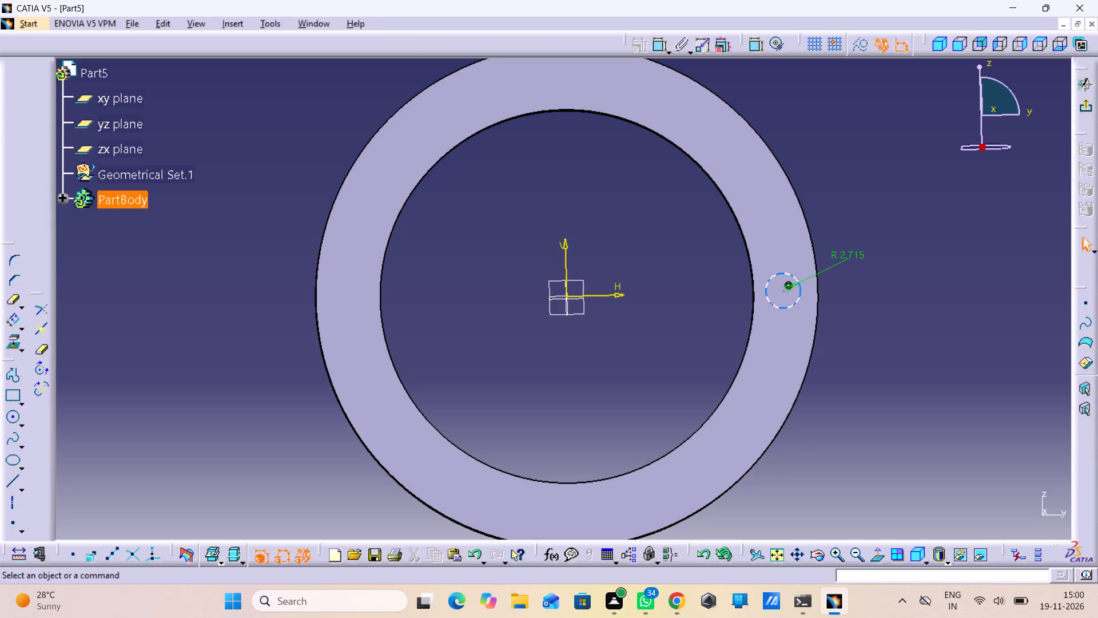
double_click(843, 252)
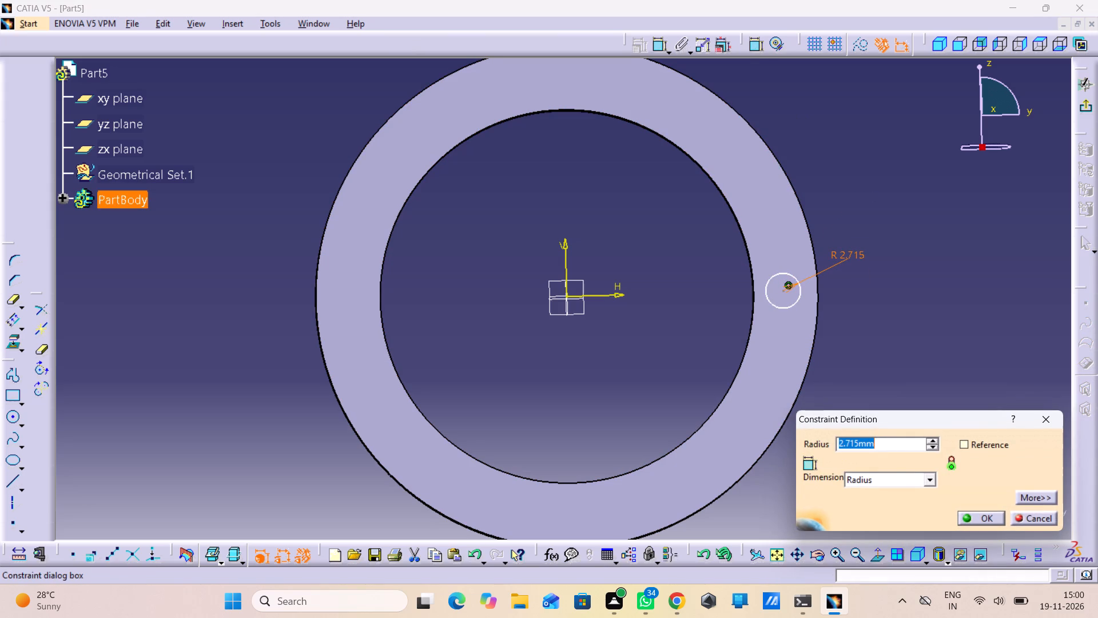
click(901, 482)
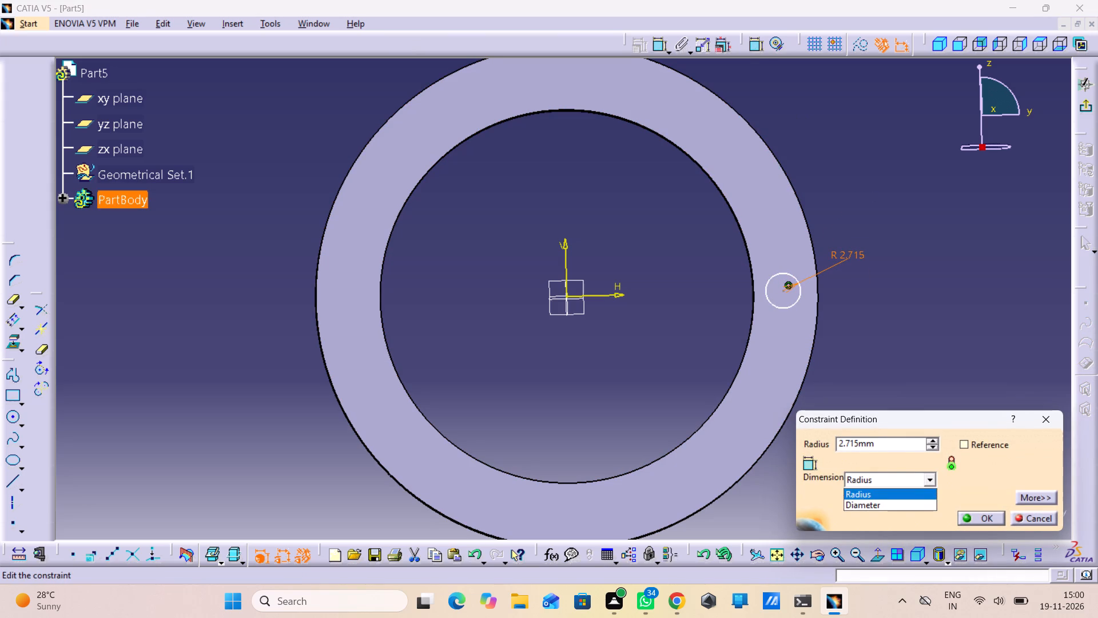
click(888, 502)
drag(901, 441, 837, 445)
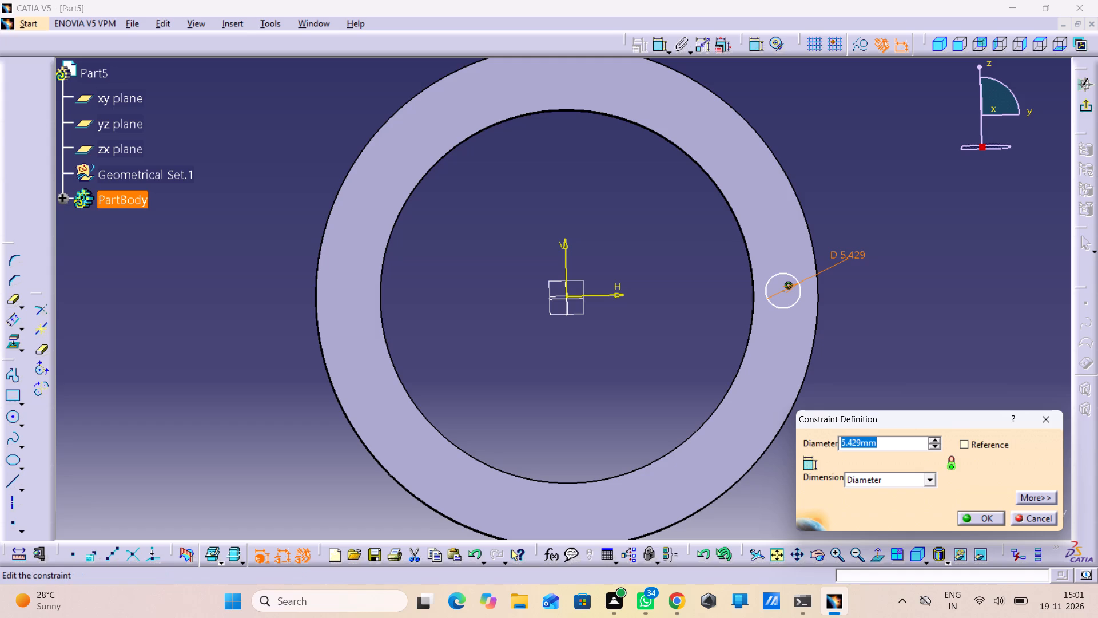
key(3)
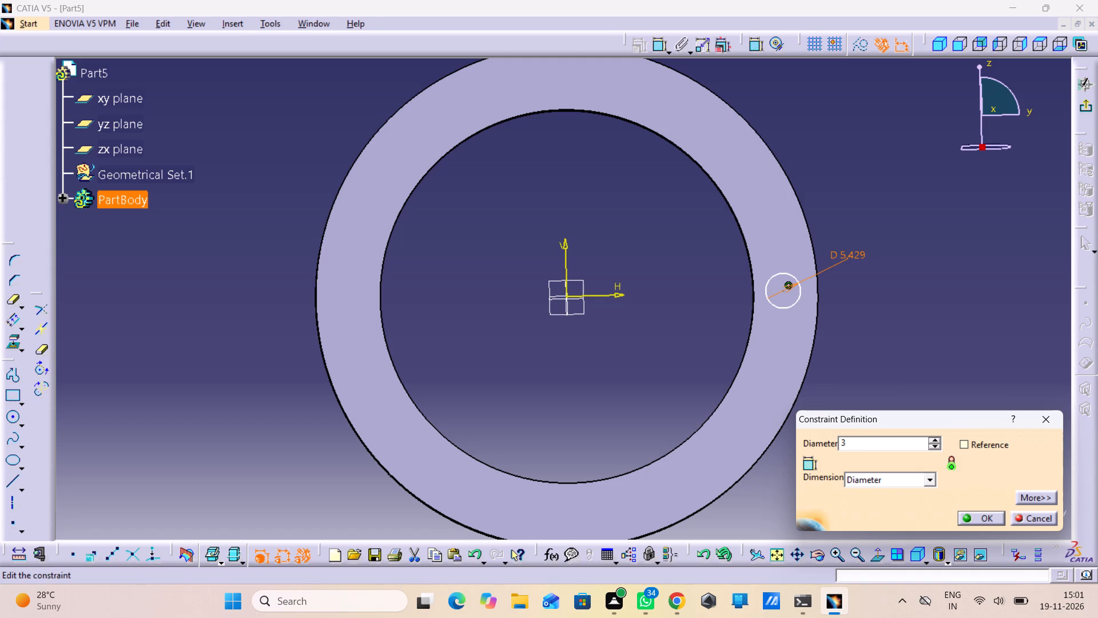
click(985, 514)
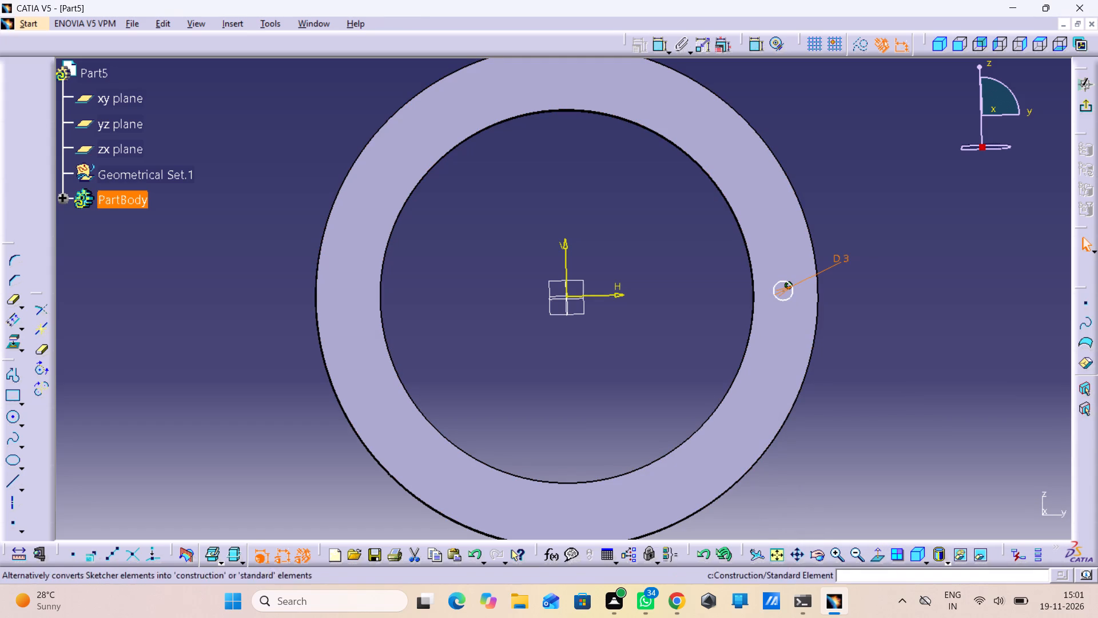
Sketch a circle centred on the origin and dimension its diameter to 72 mm.
click(14, 425)
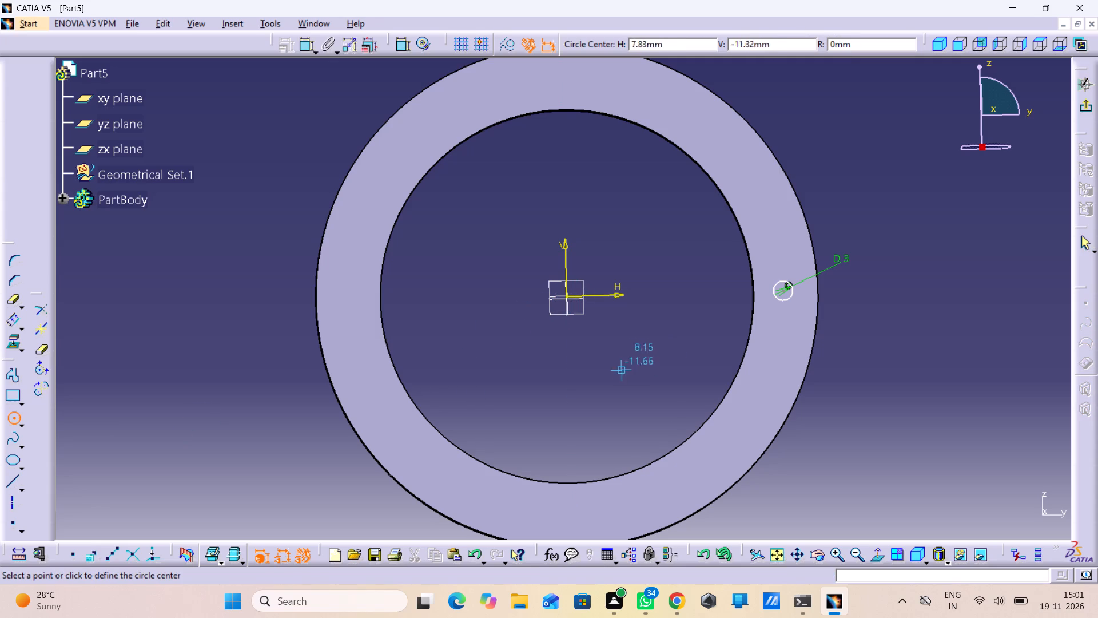
click(567, 295)
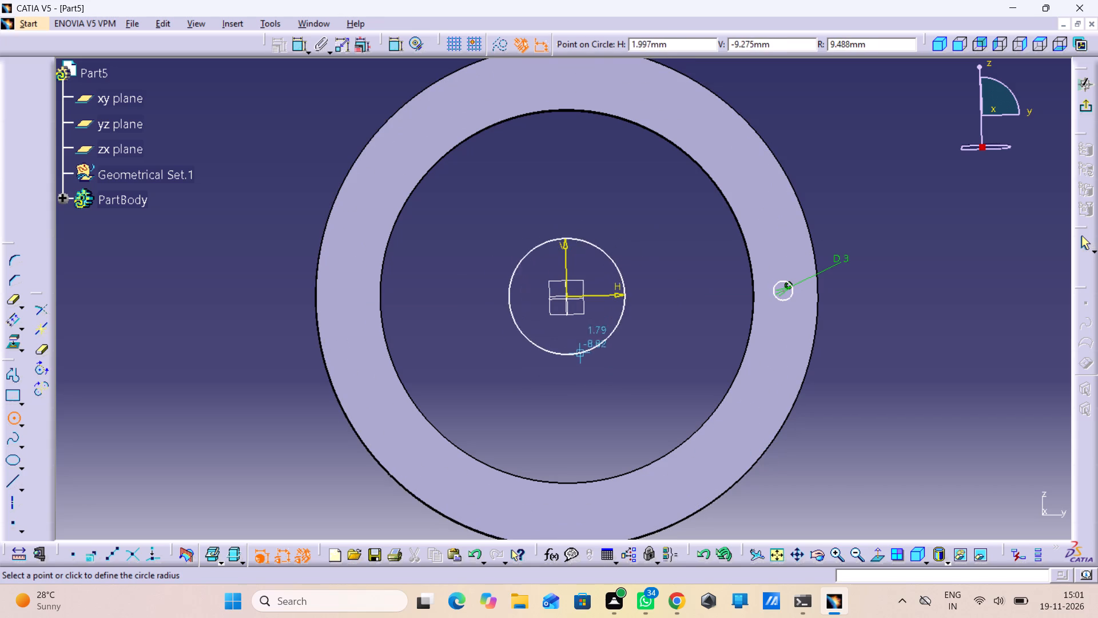
click(590, 382)
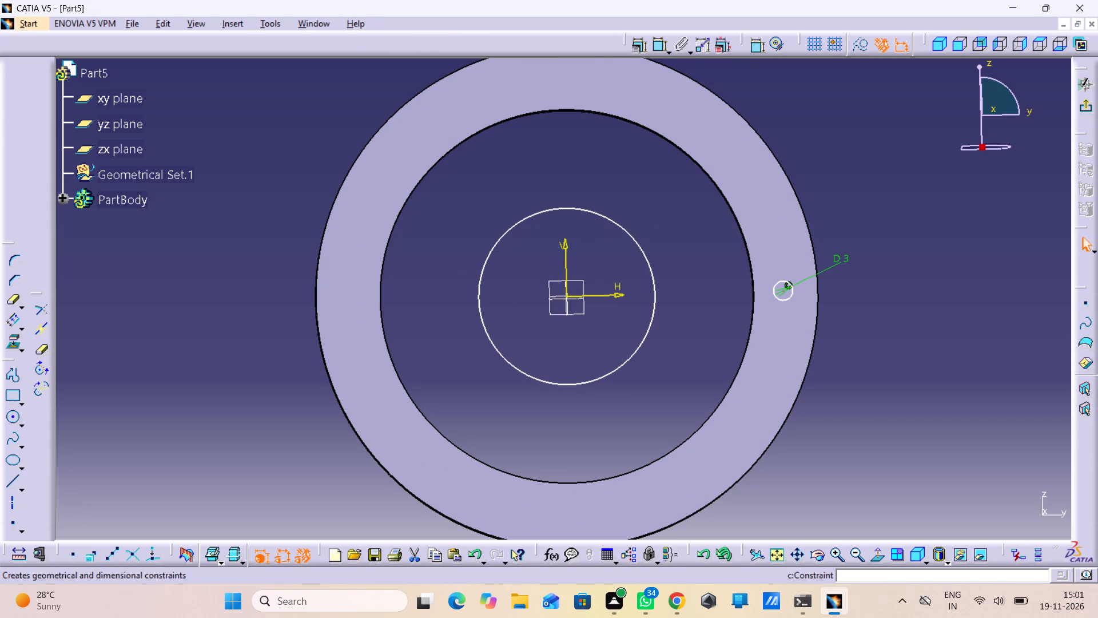
click(761, 45)
click(814, 168)
double_click(815, 159)
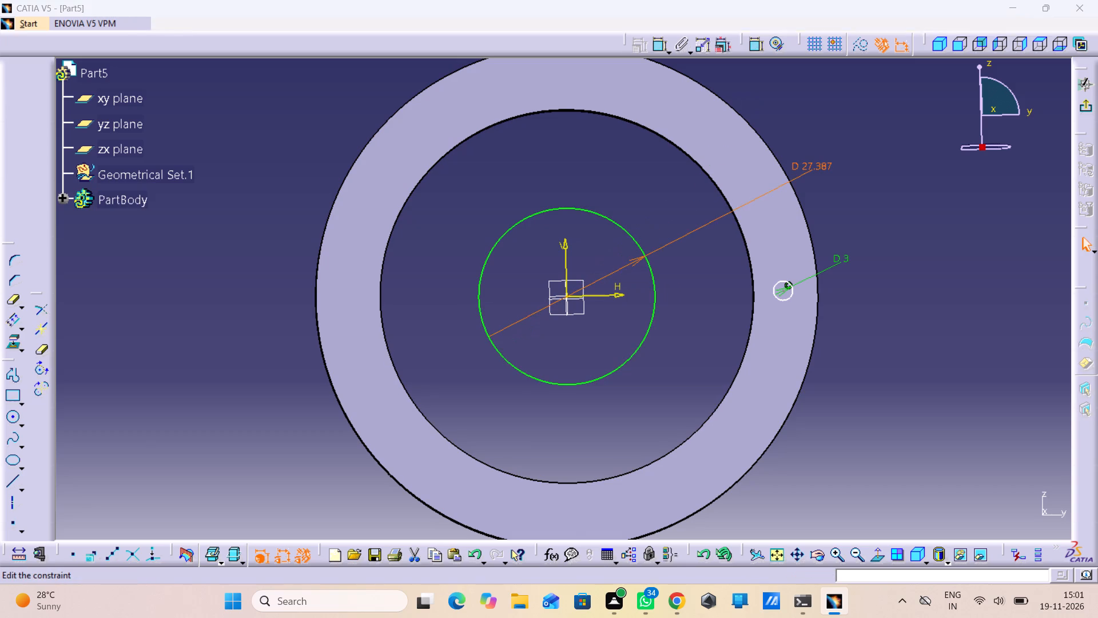
text(72)
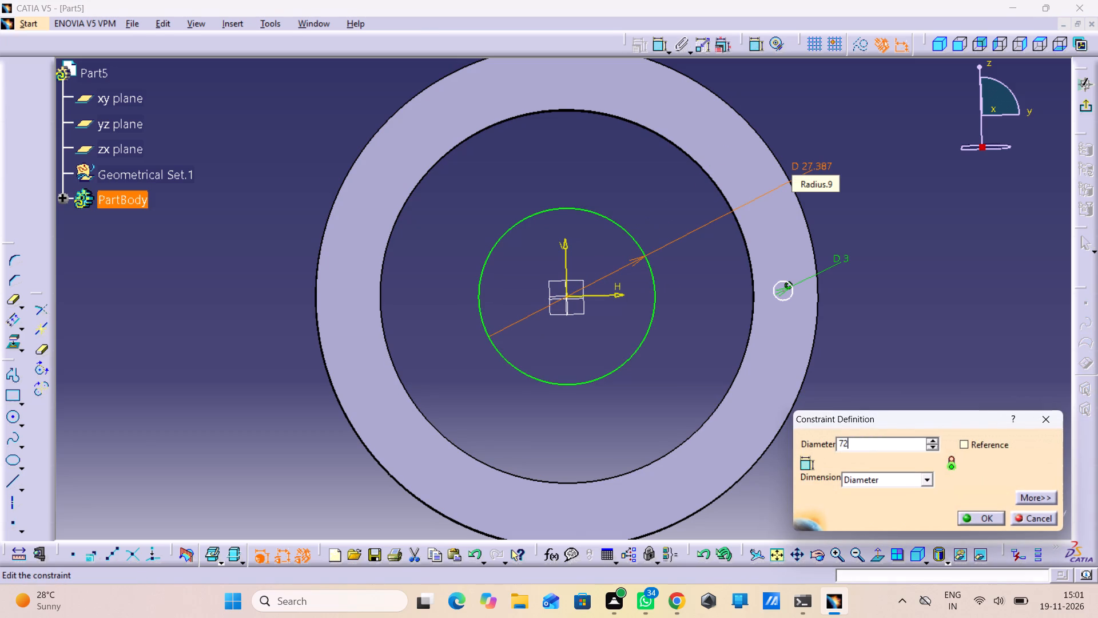
key(Return)
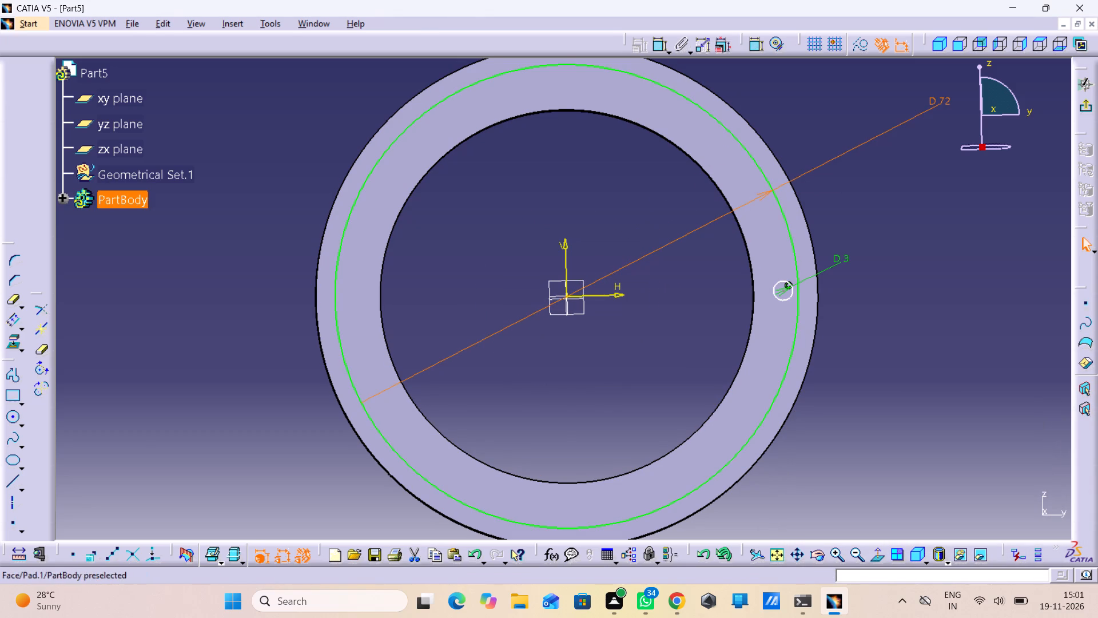
Make the 3 mm circle's centre coincident with the 72 mm circle.
double_click(753, 46)
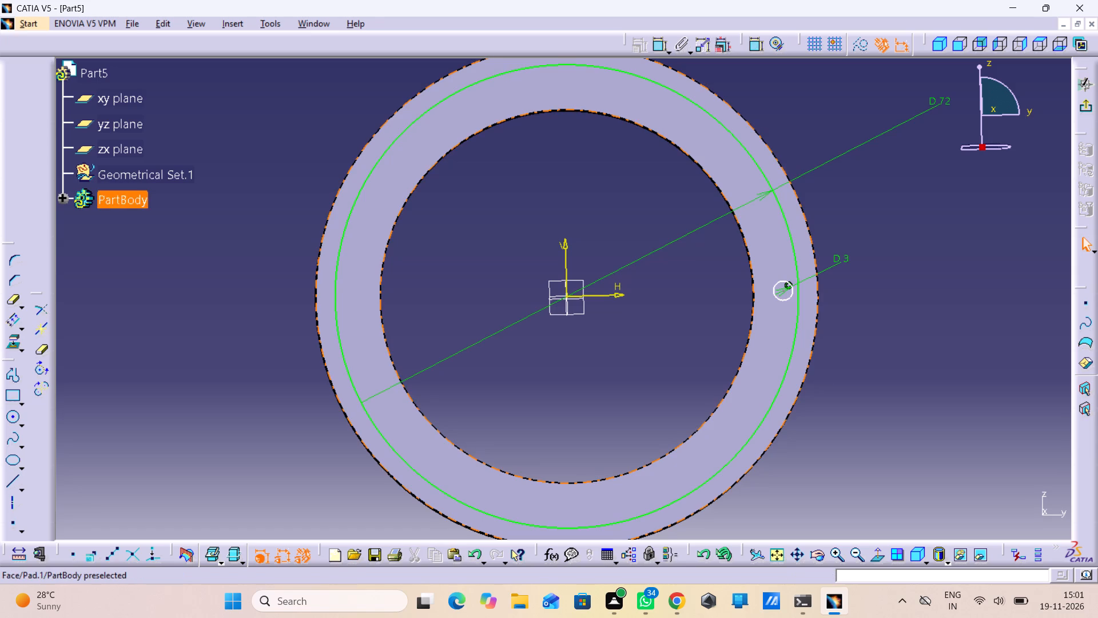
double_click(758, 48)
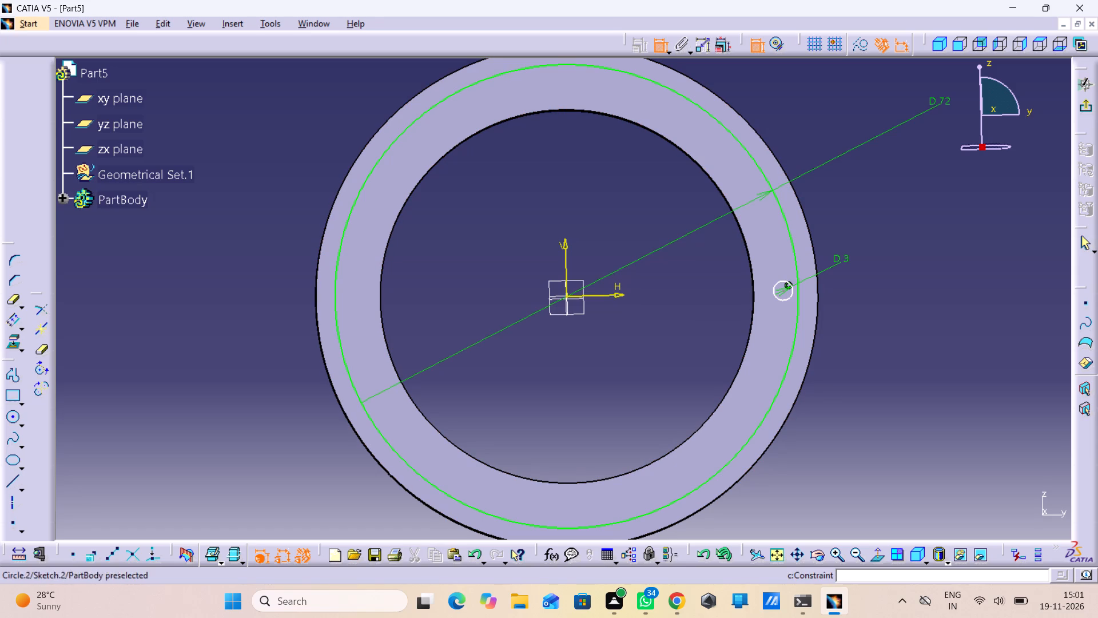
click(782, 290)
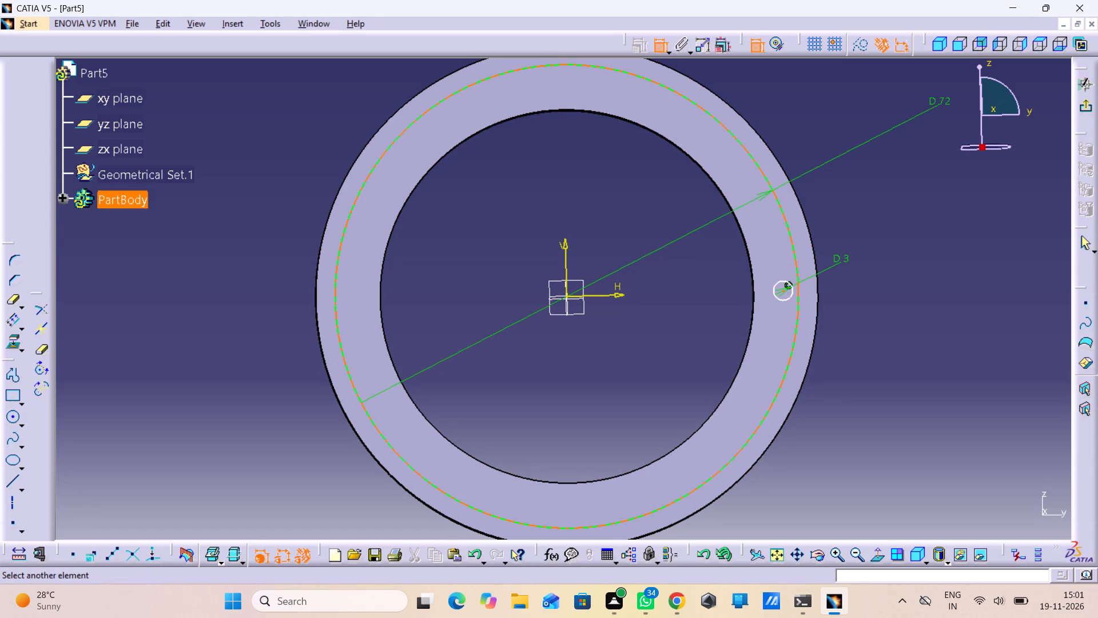
click(798, 295)
right_click(889, 275)
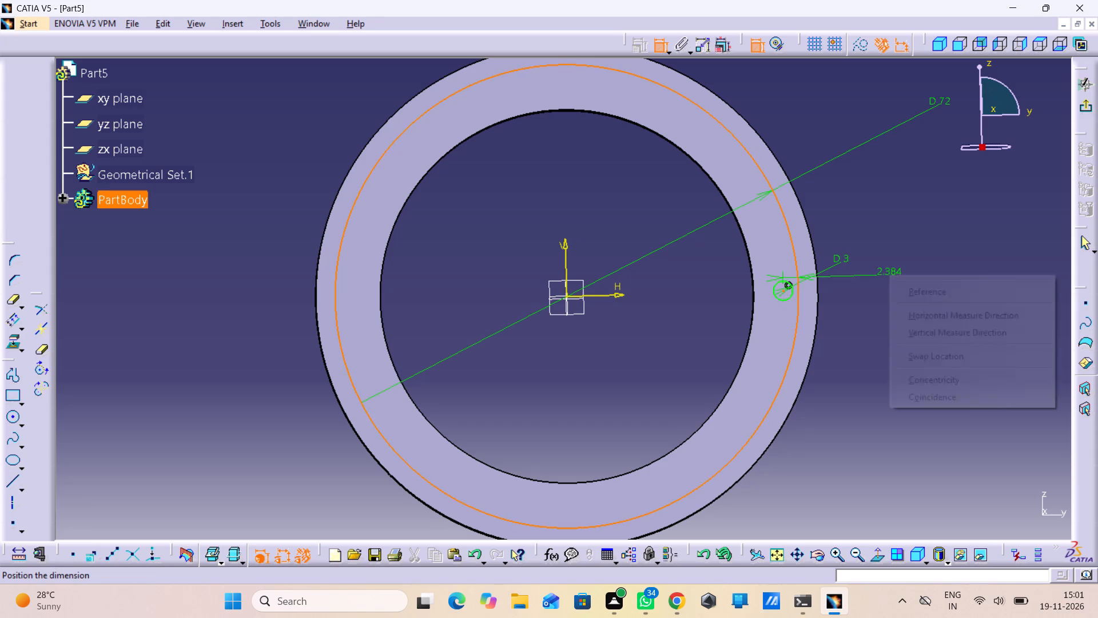
click(941, 390)
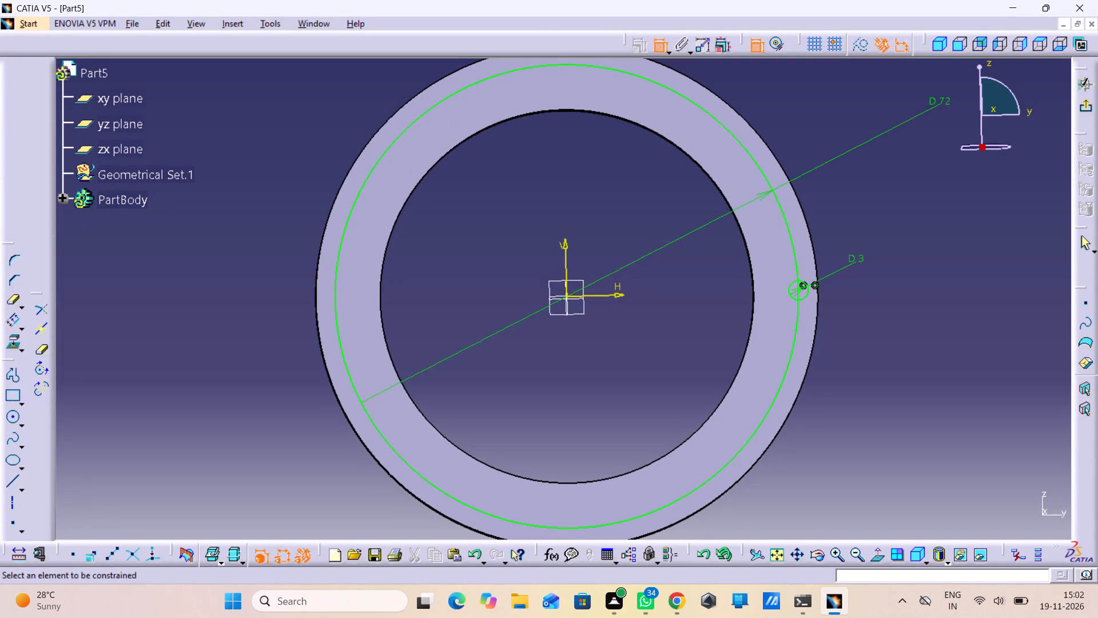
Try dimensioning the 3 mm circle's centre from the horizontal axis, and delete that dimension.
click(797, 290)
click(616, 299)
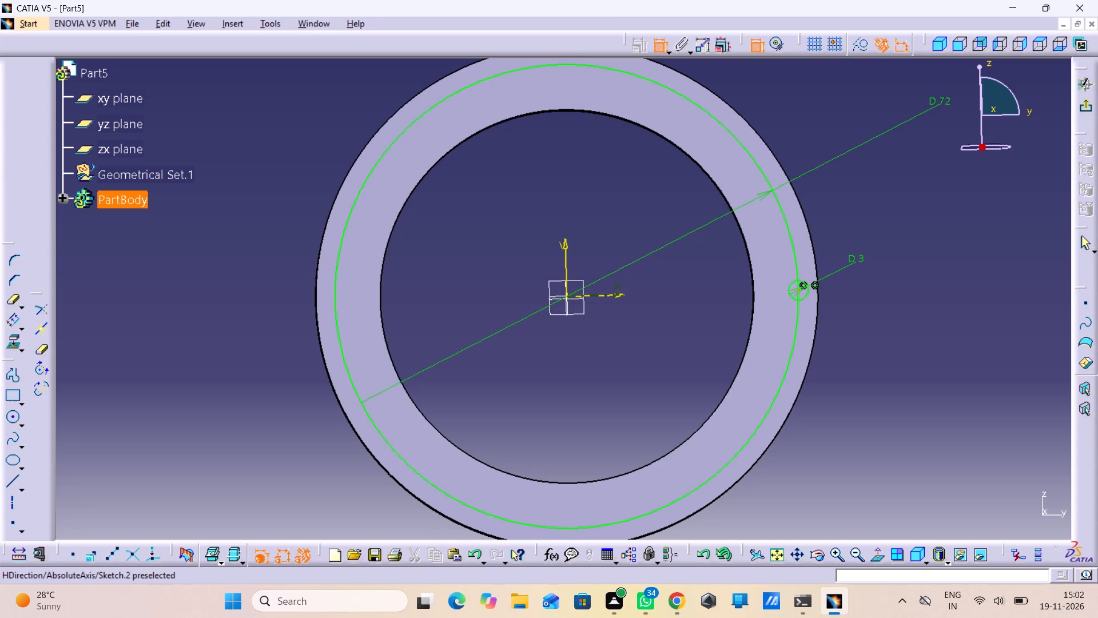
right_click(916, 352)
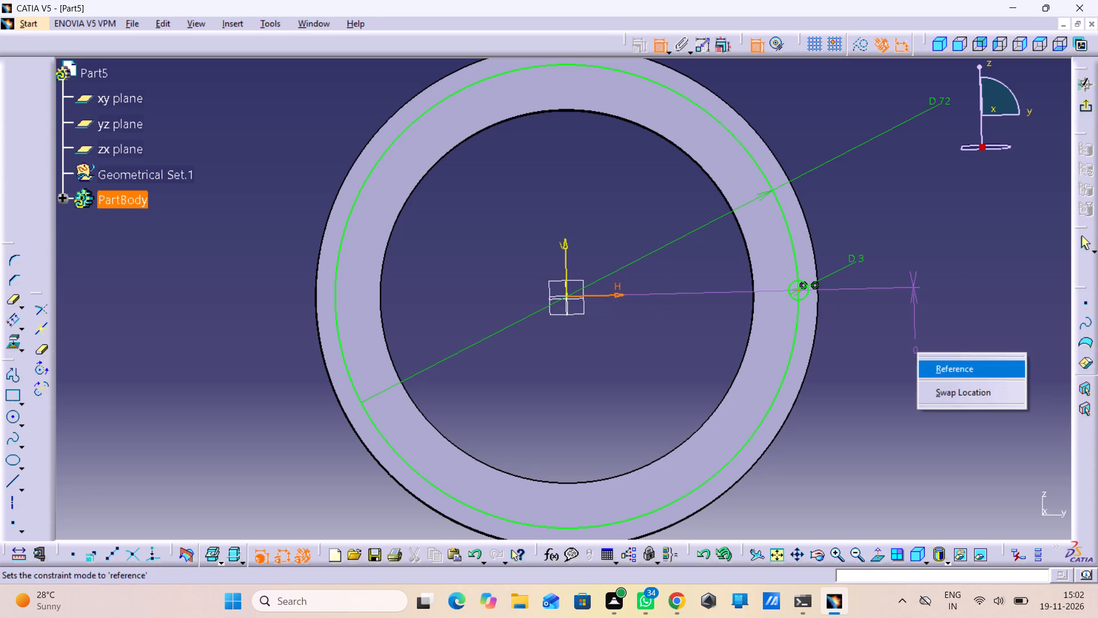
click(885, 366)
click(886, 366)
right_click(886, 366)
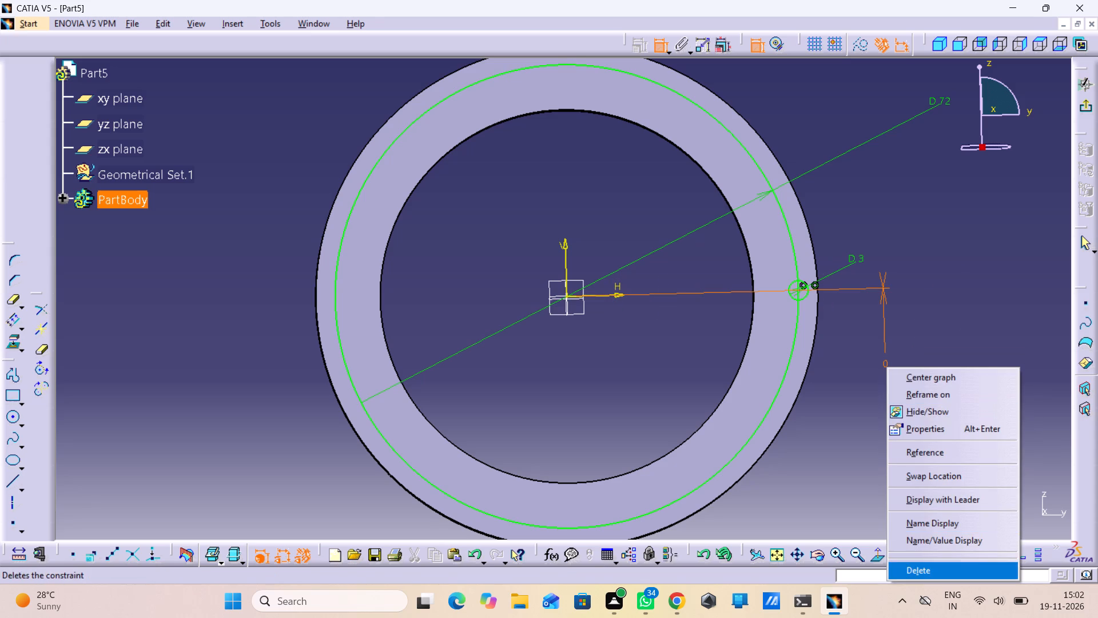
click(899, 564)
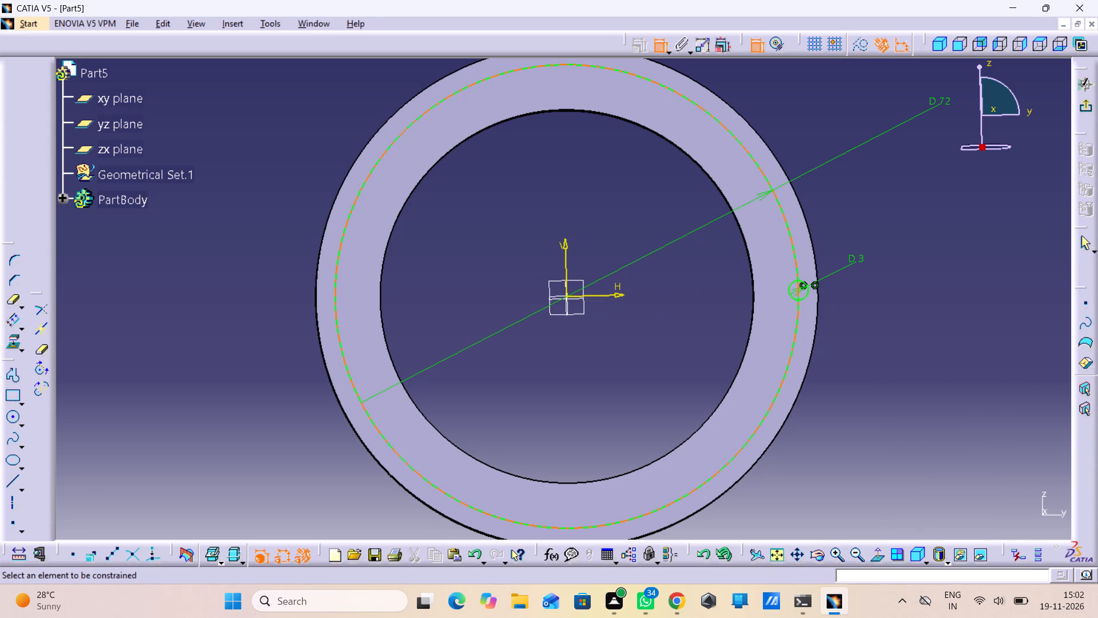
Delete the 72 mm circle from the sketch, leaving the constraint command first.
right_click(787, 231)
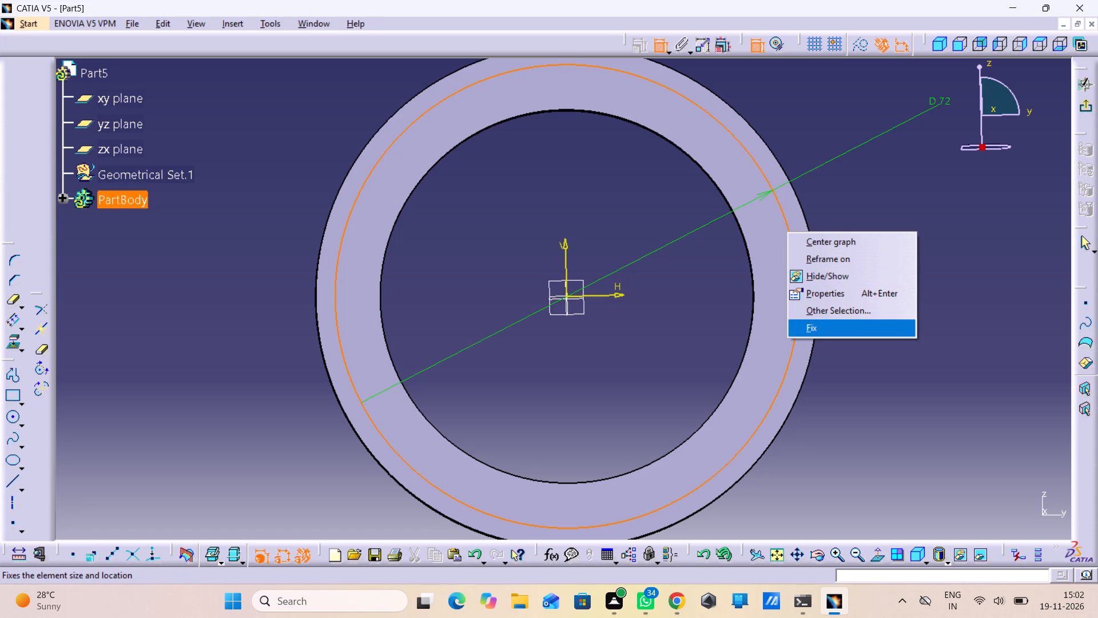
click(864, 378)
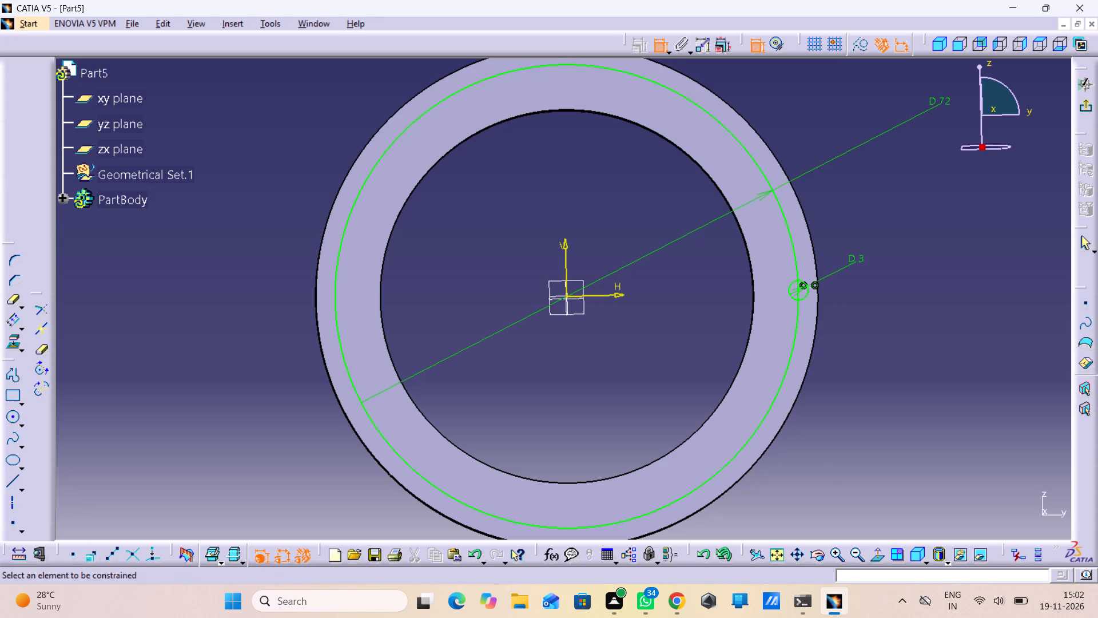
right_click(787, 240)
click(841, 220)
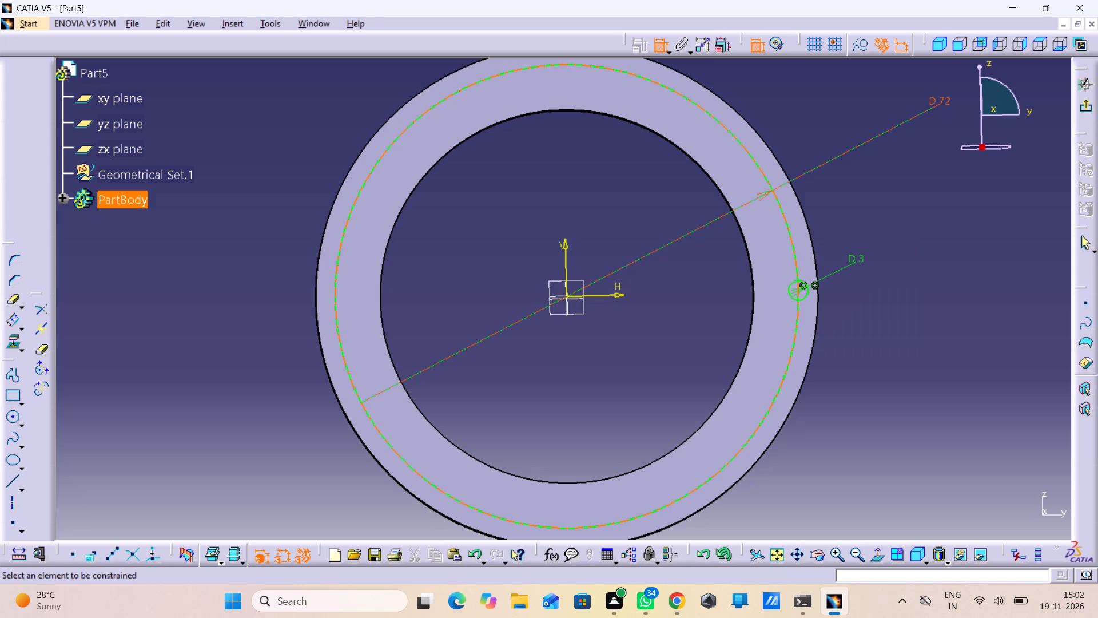
click(761, 42)
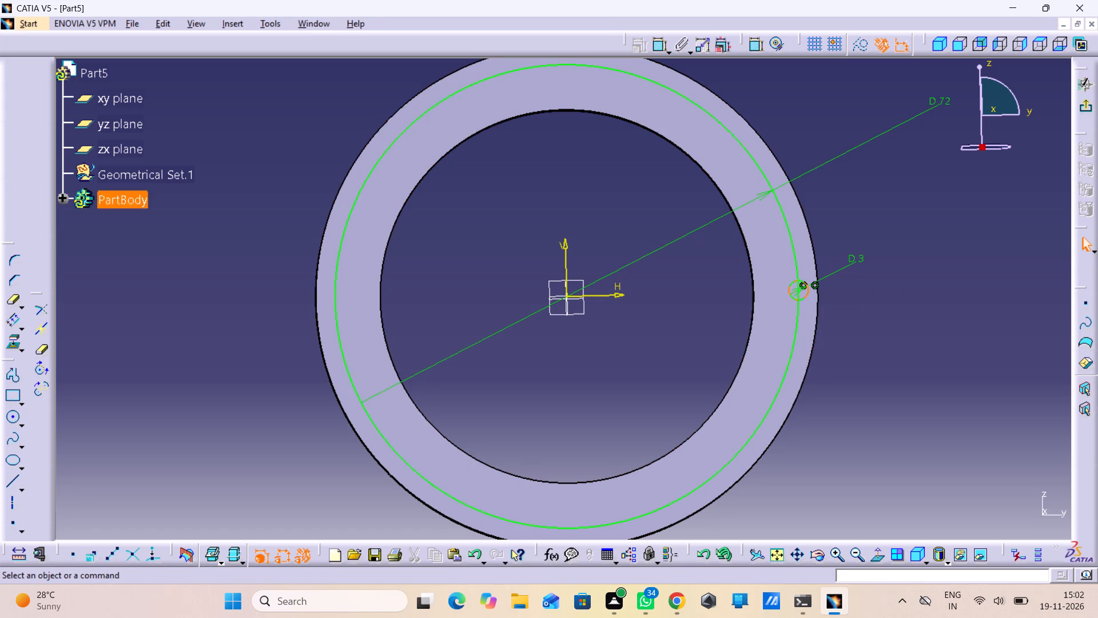
right_click(794, 262)
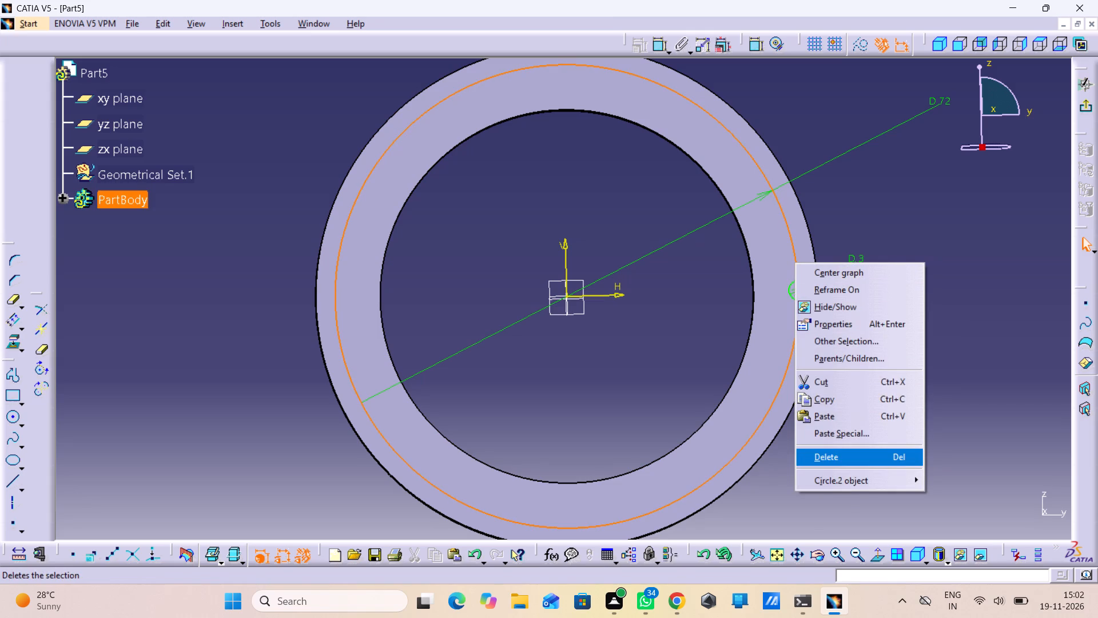
click(834, 462)
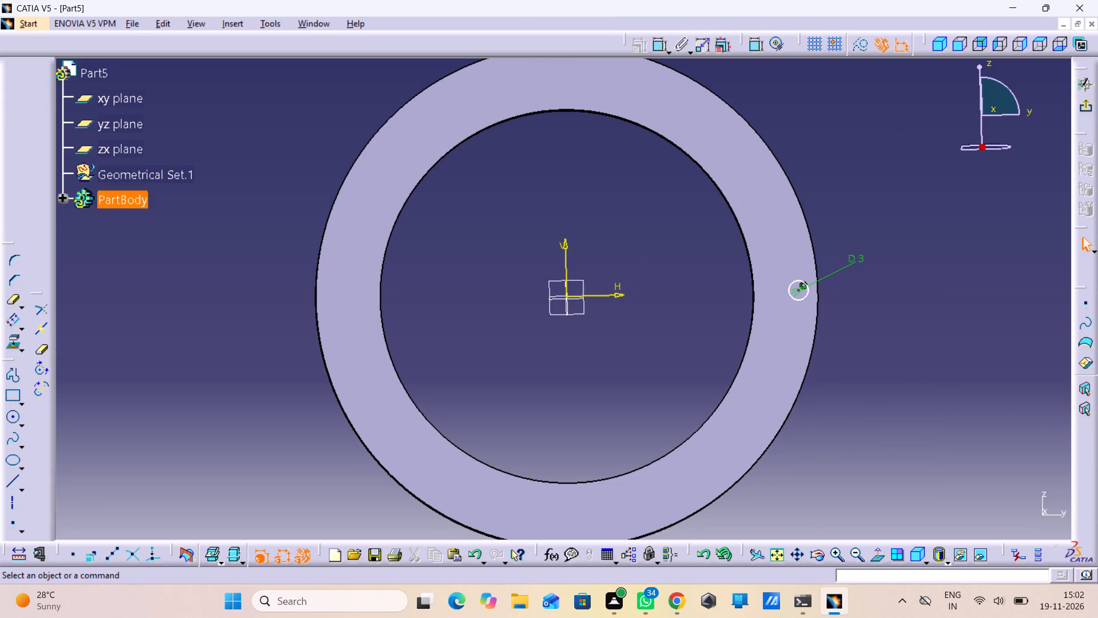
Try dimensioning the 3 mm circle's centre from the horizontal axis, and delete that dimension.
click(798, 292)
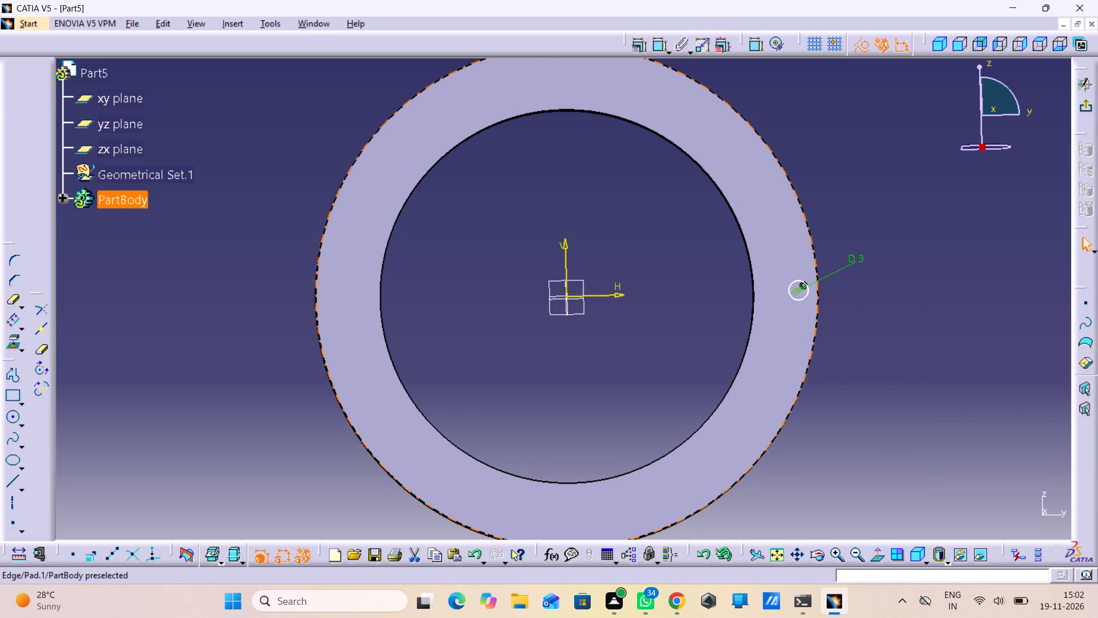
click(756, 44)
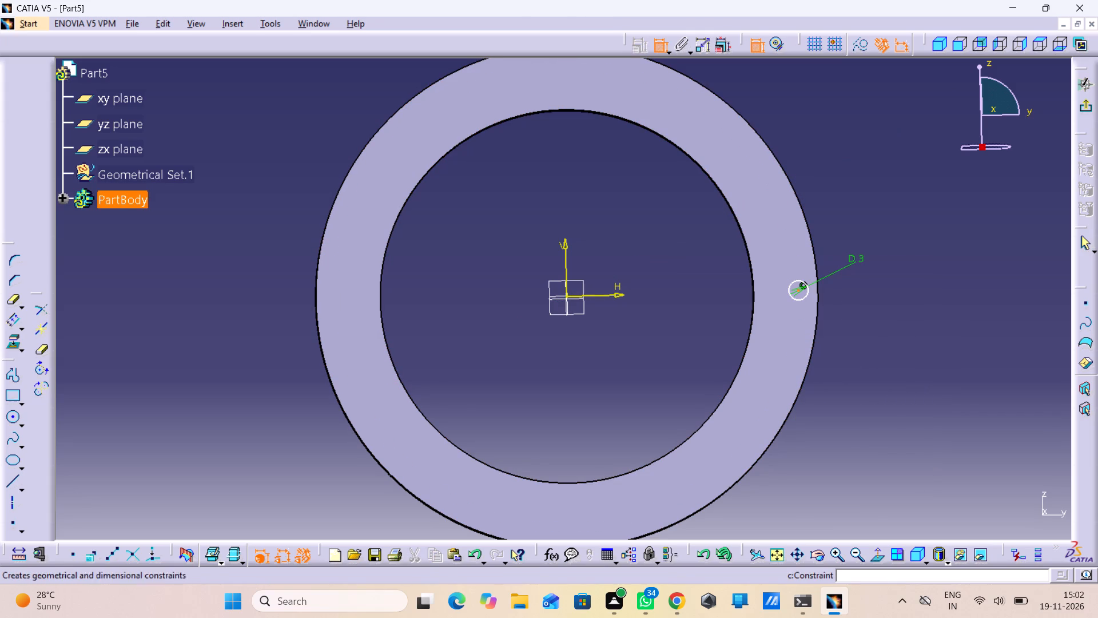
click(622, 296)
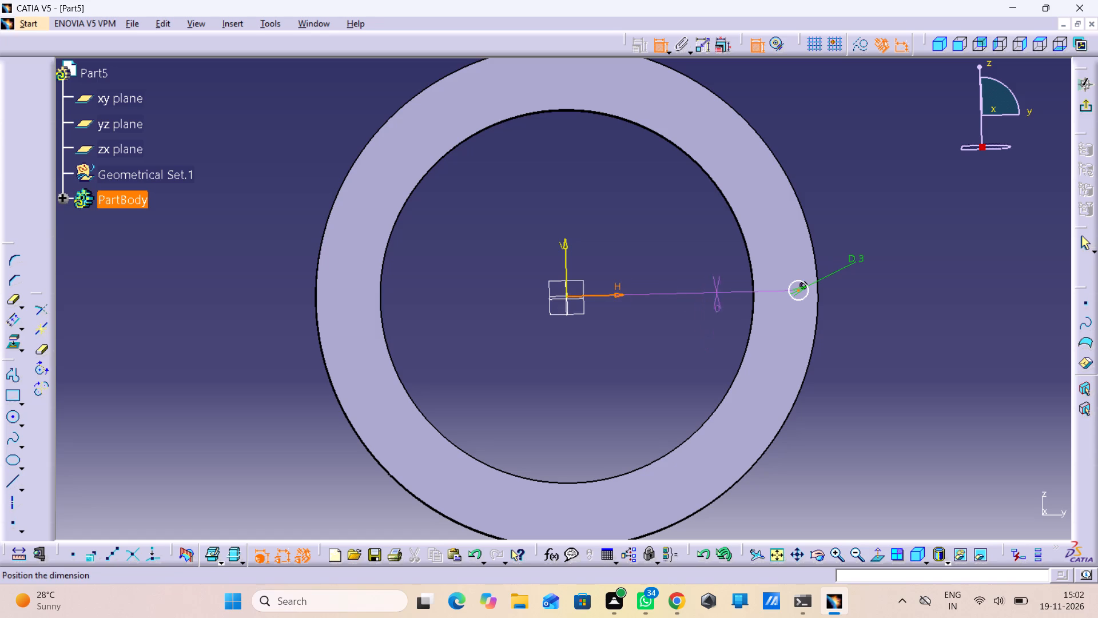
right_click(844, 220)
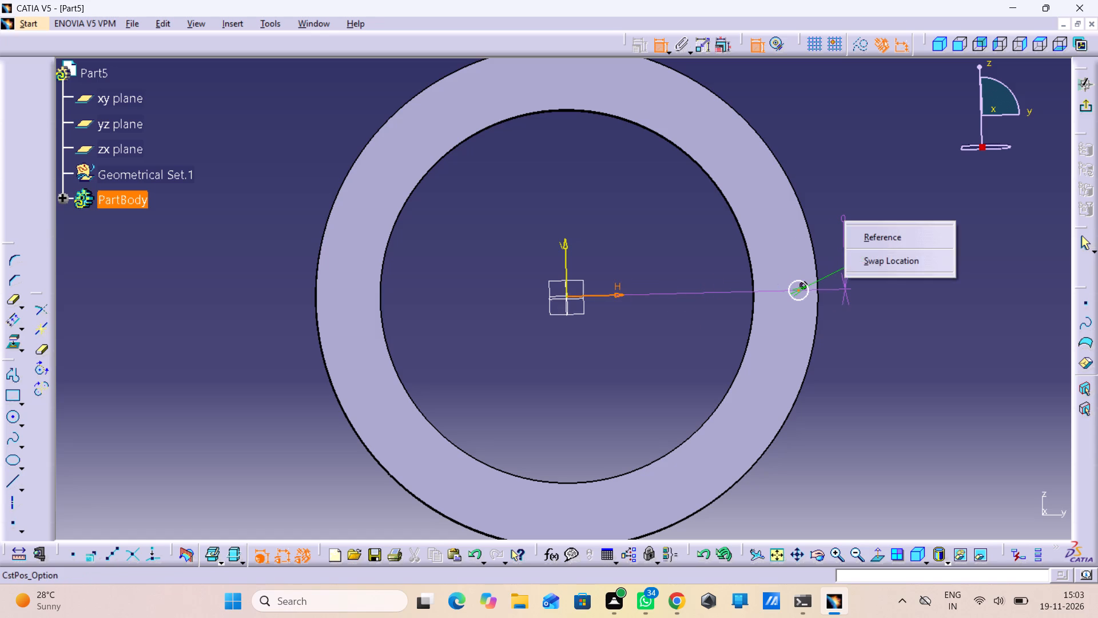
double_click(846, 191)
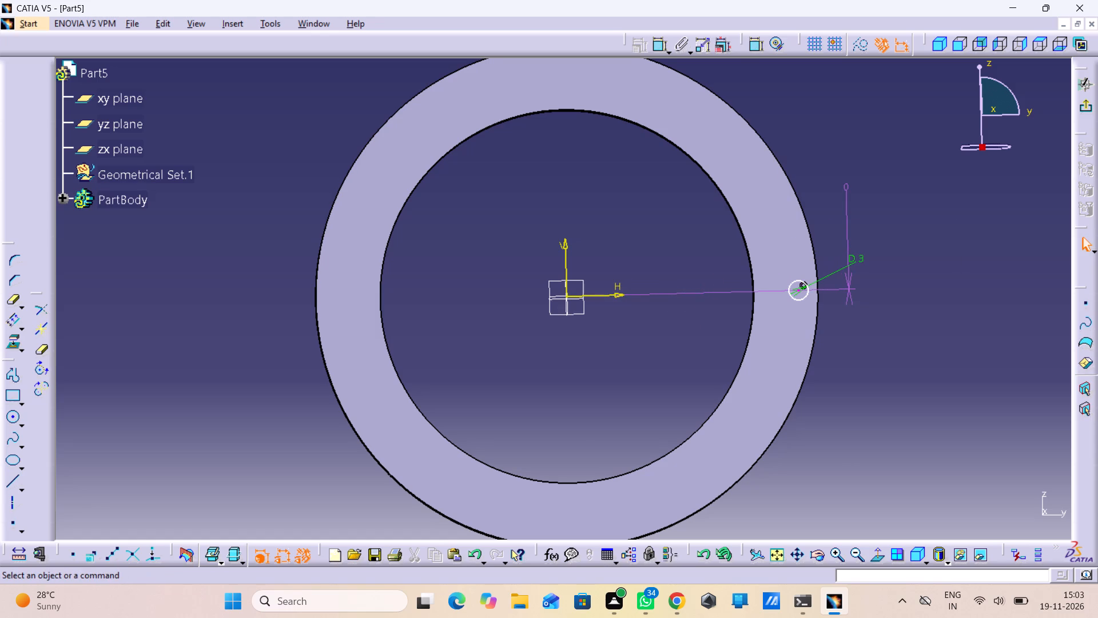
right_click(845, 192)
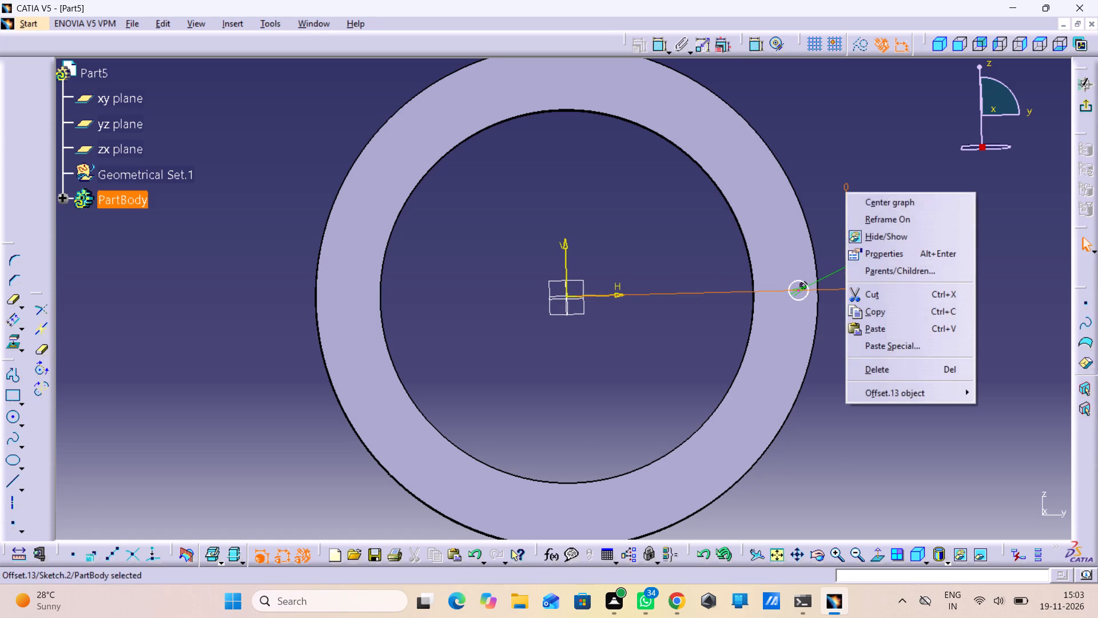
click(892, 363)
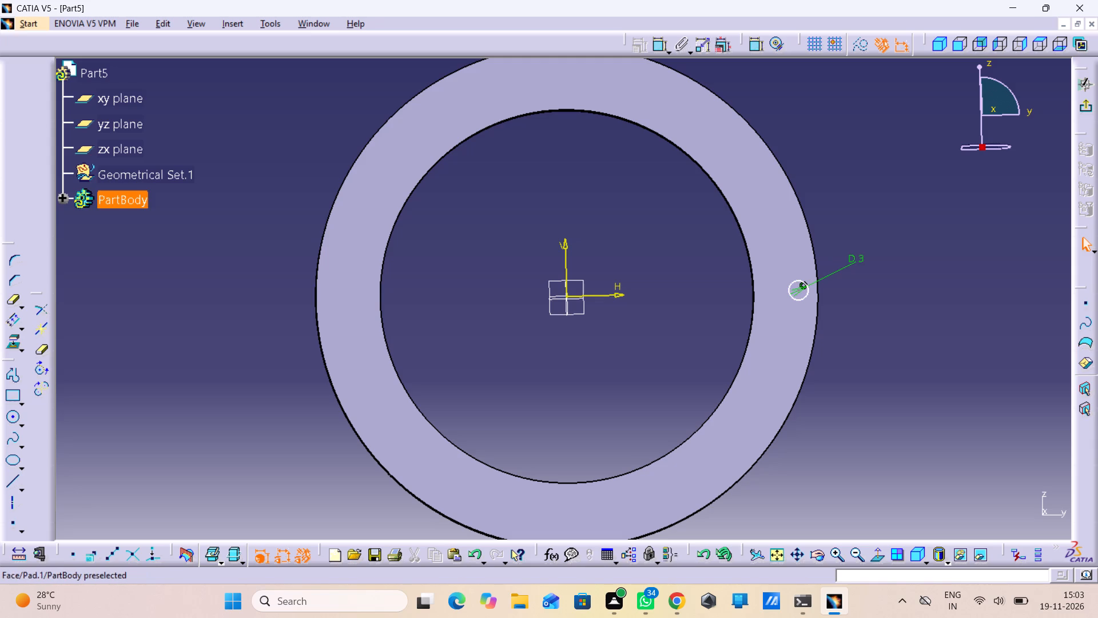
Dimension the 3 mm circle's centre horizontally from the vertical axis and exit the sketch.
click(797, 294)
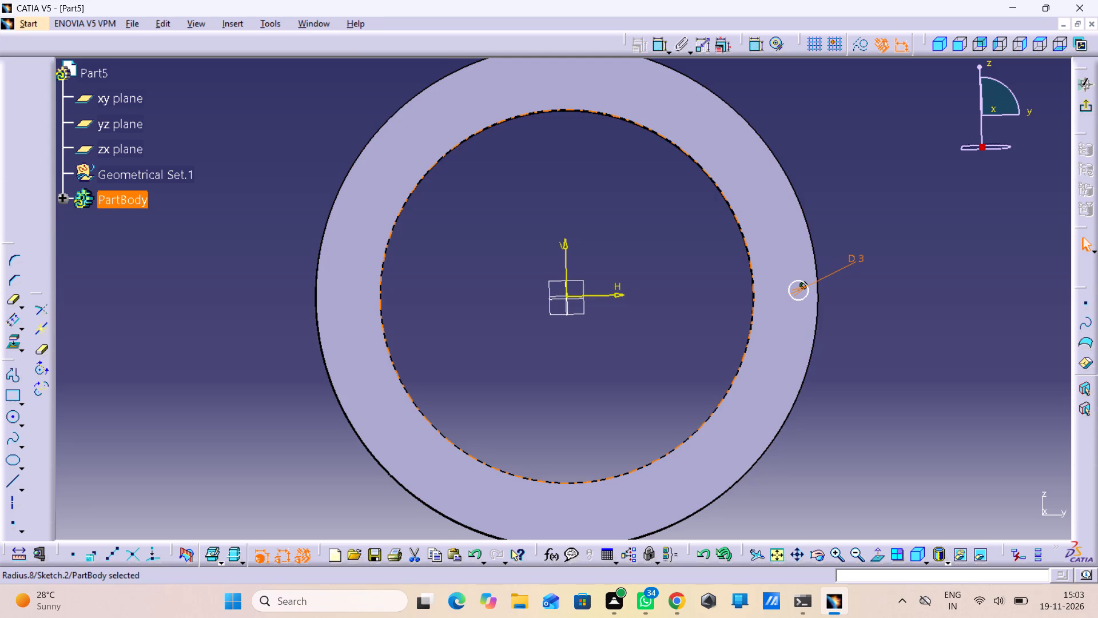
click(561, 247)
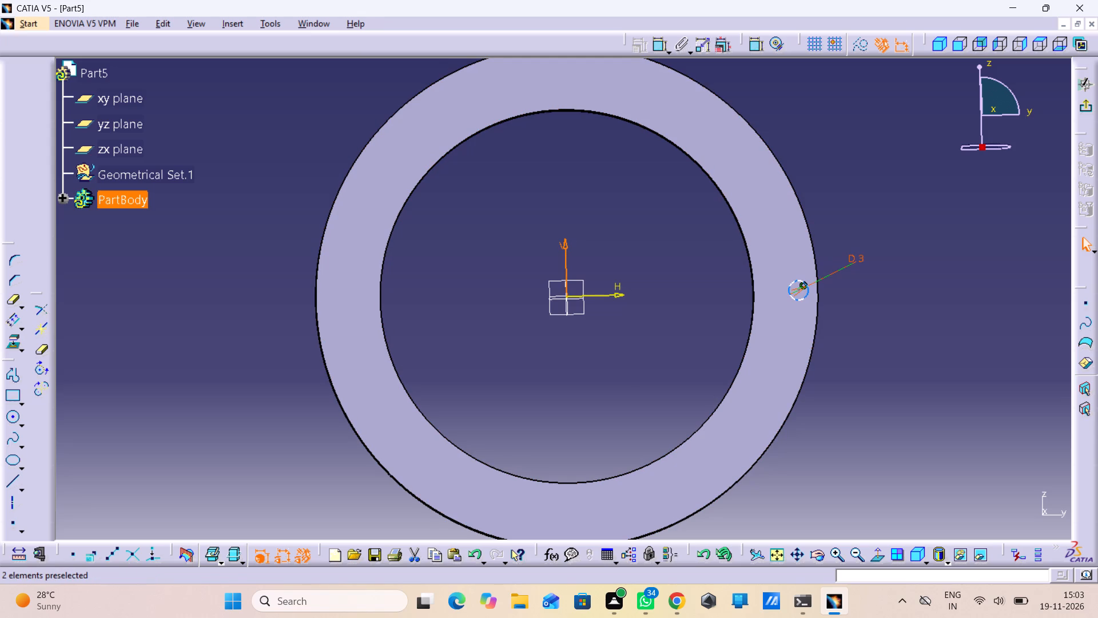
click(794, 290)
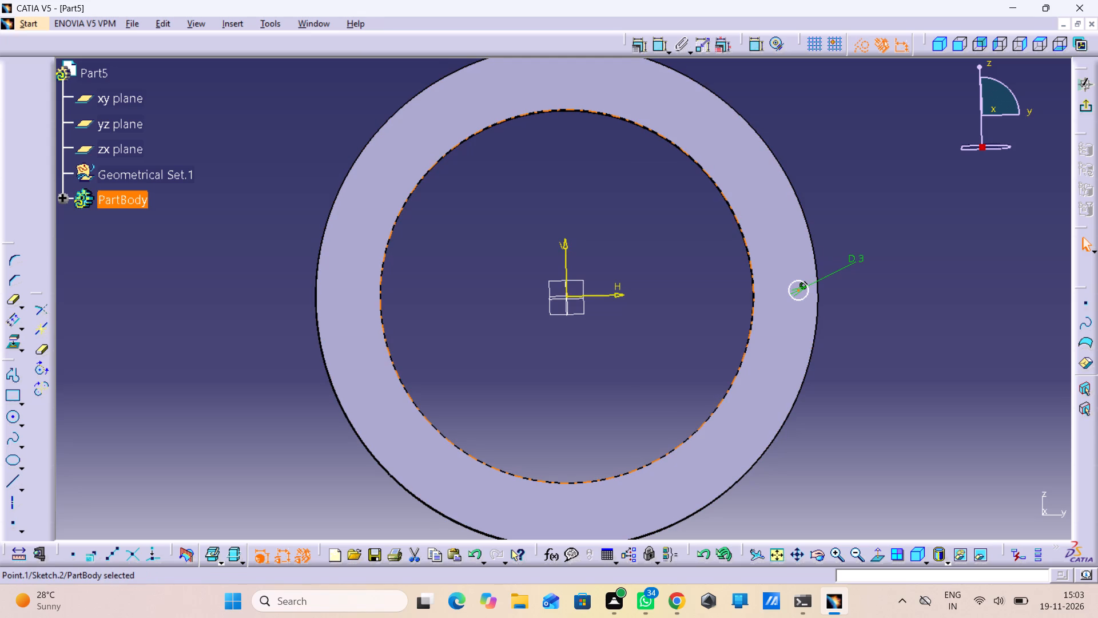
double_click(751, 42)
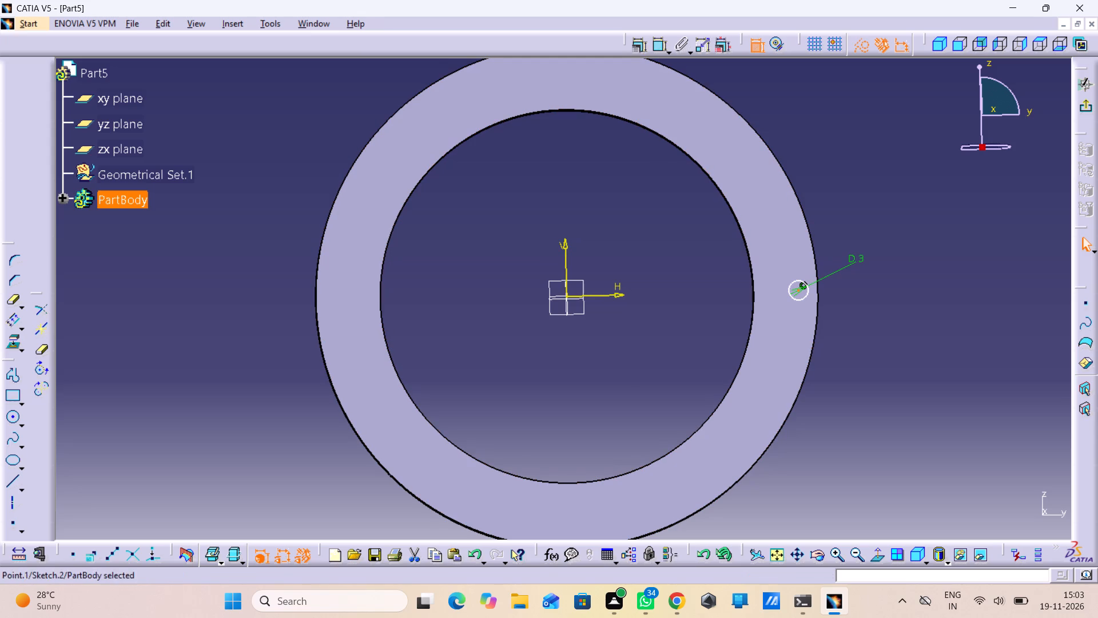
click(562, 239)
click(657, 262)
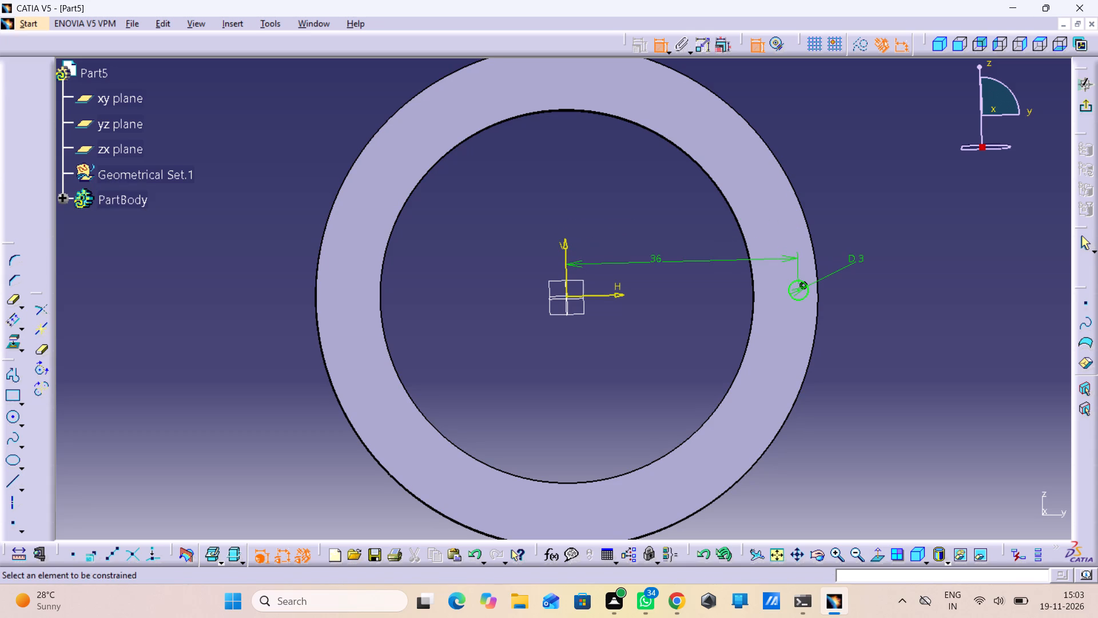
click(1085, 113)
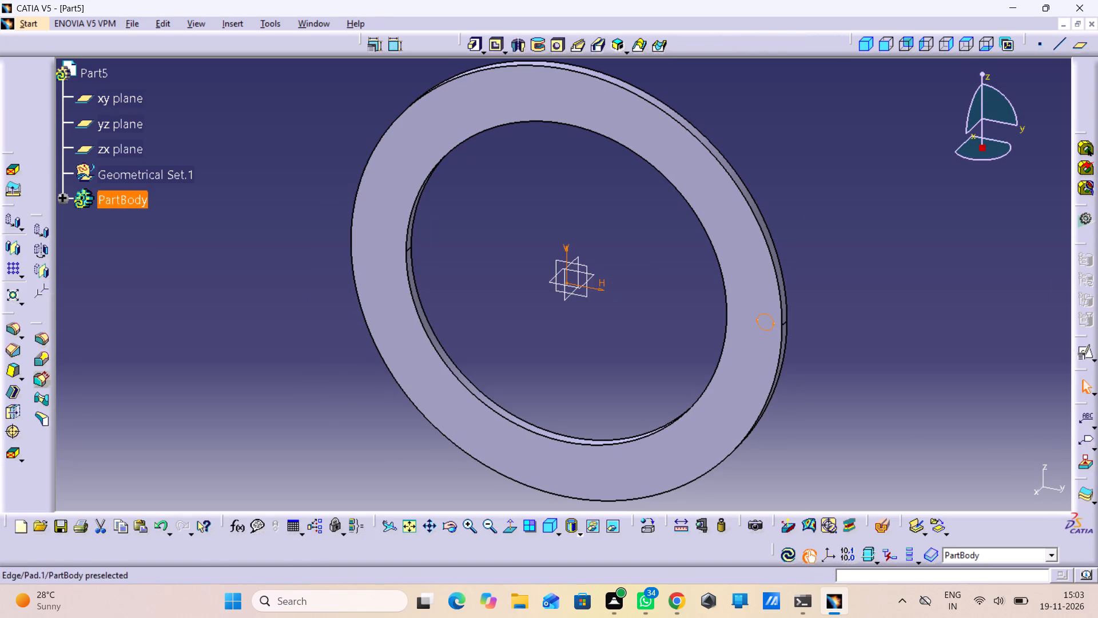
Cut a pocket 2 mm deep through the ring from the 3 mm circle sketch.
click(491, 46)
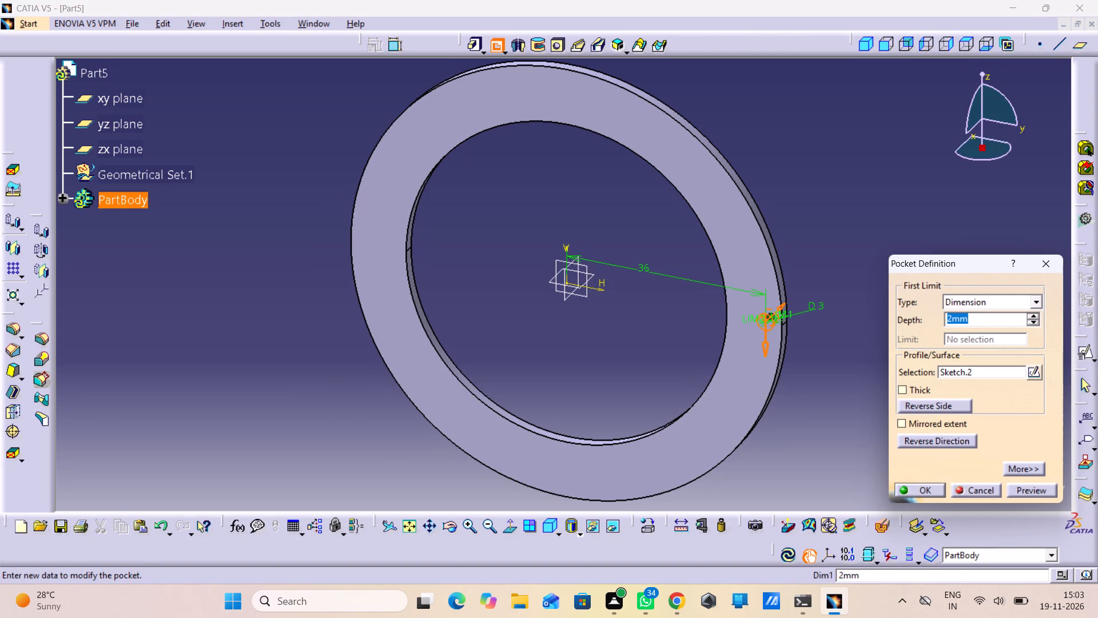
click(1037, 487)
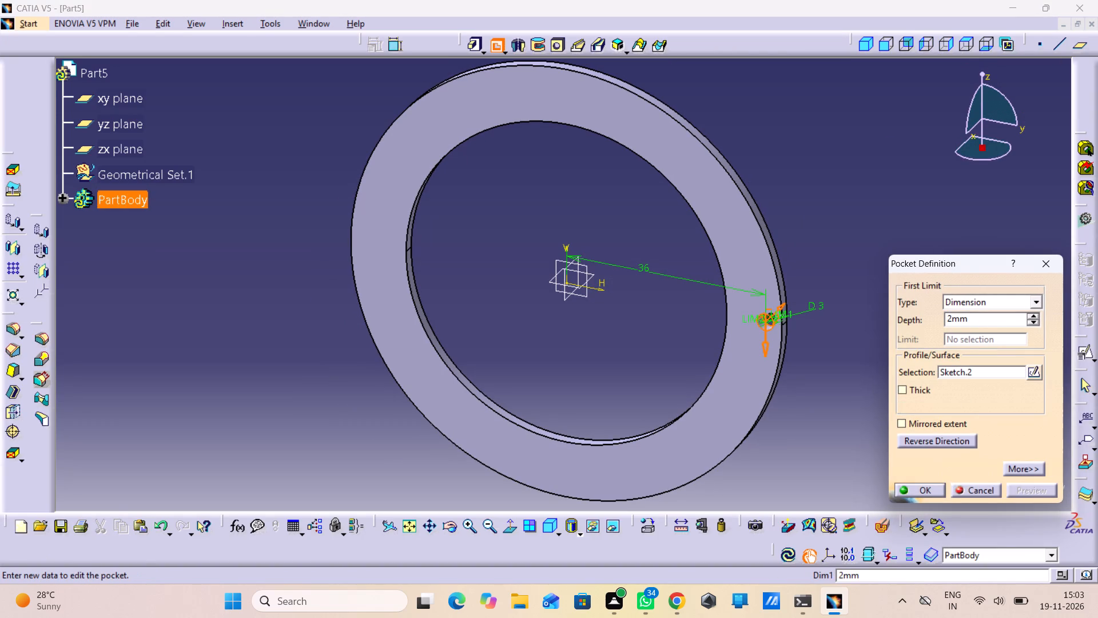
click(928, 489)
click(826, 453)
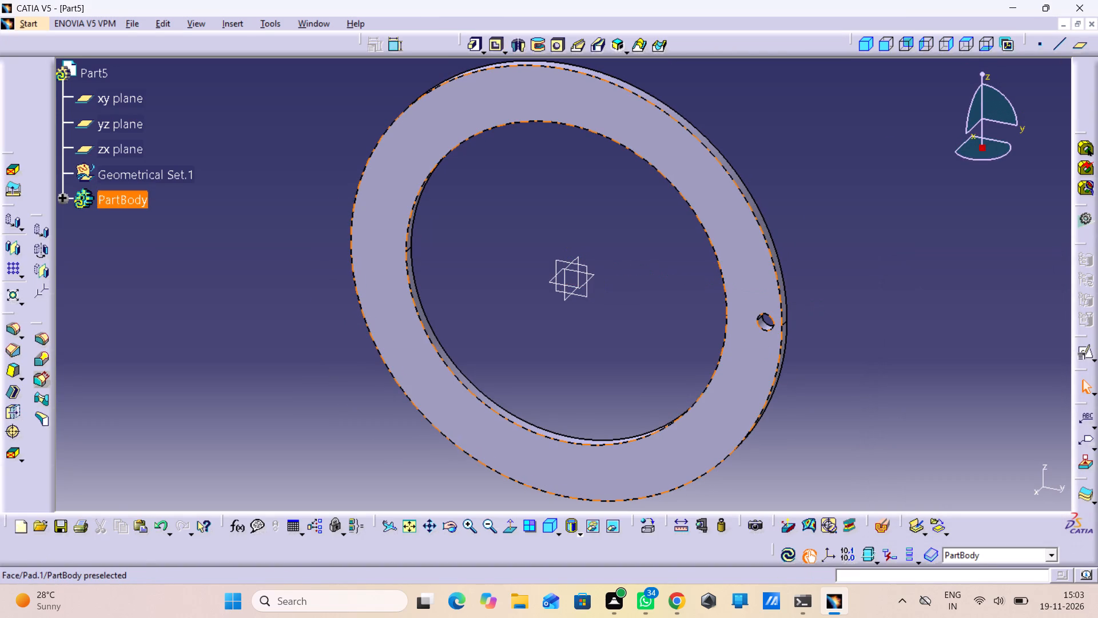
Create a circular pattern of the 3 mm hole with 6 instances as a complete crown, using the ring's flat face as reference.
click(65, 199)
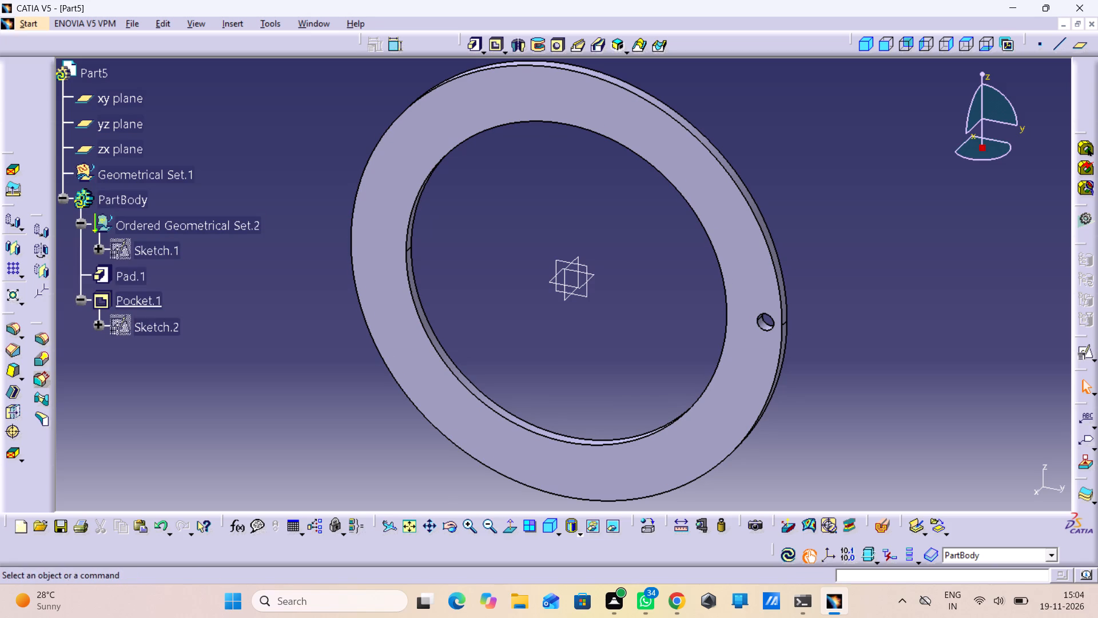
click(125, 304)
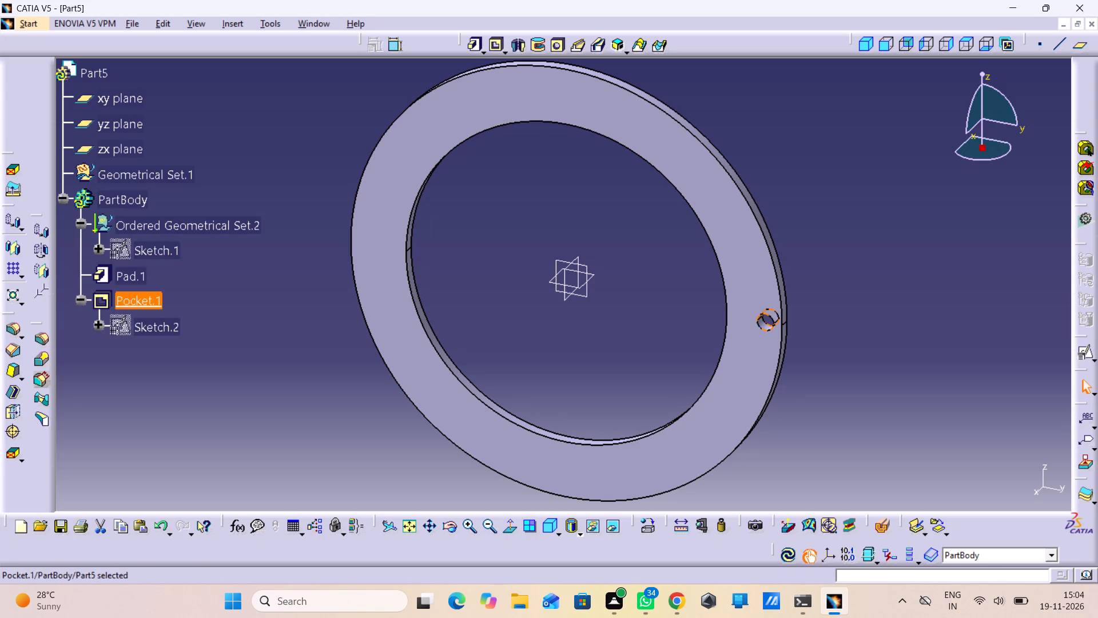
click(20, 268)
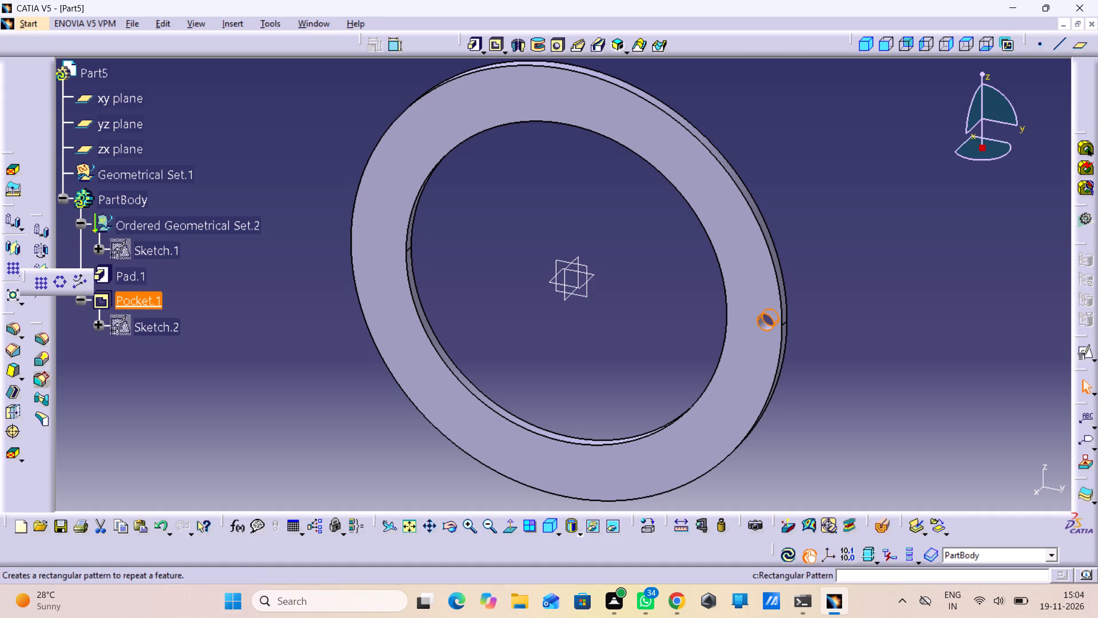
click(59, 284)
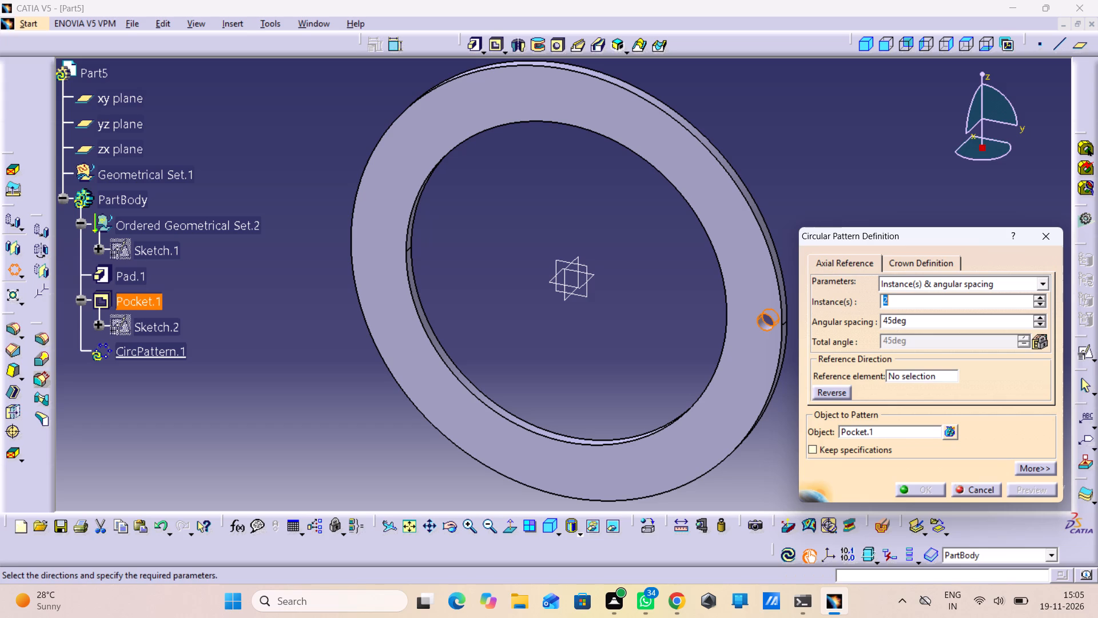
key(6)
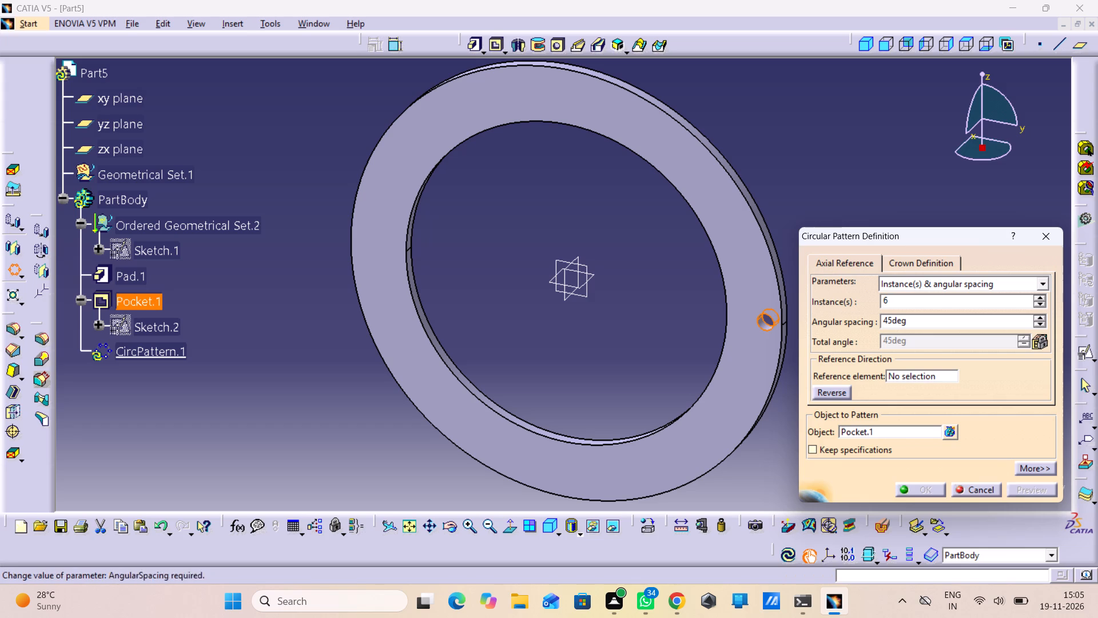
click(980, 275)
click(981, 282)
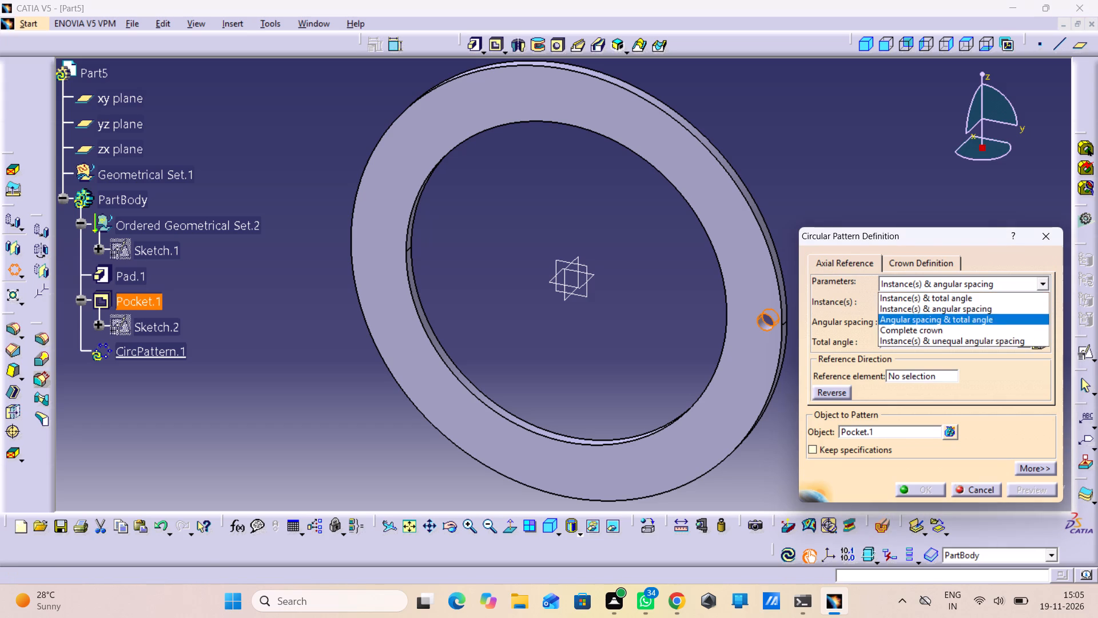
click(977, 327)
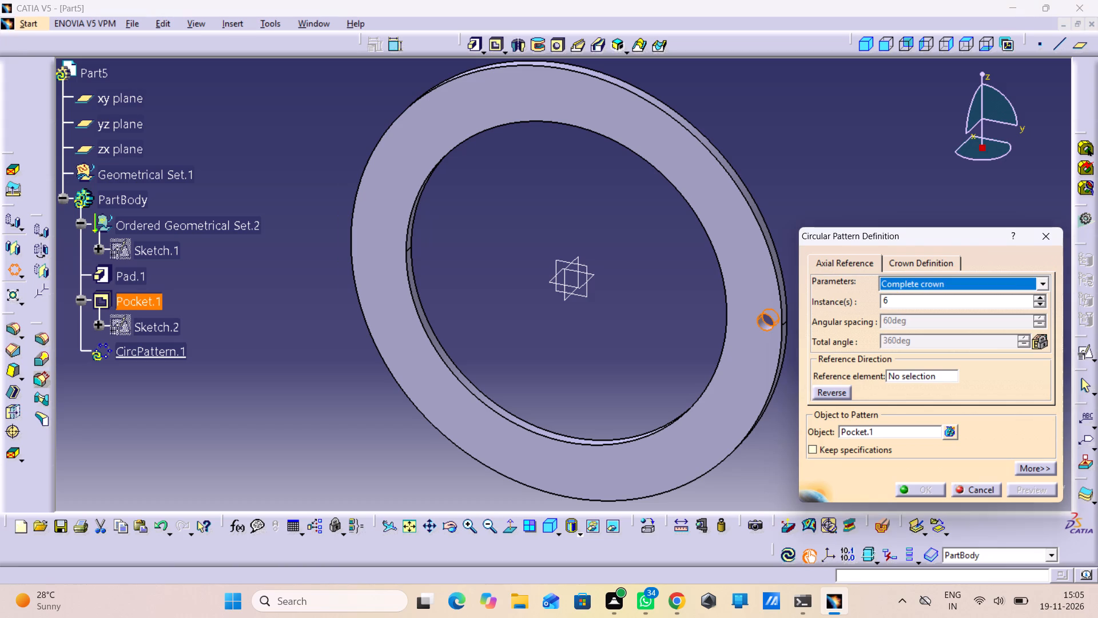
right_click(935, 377)
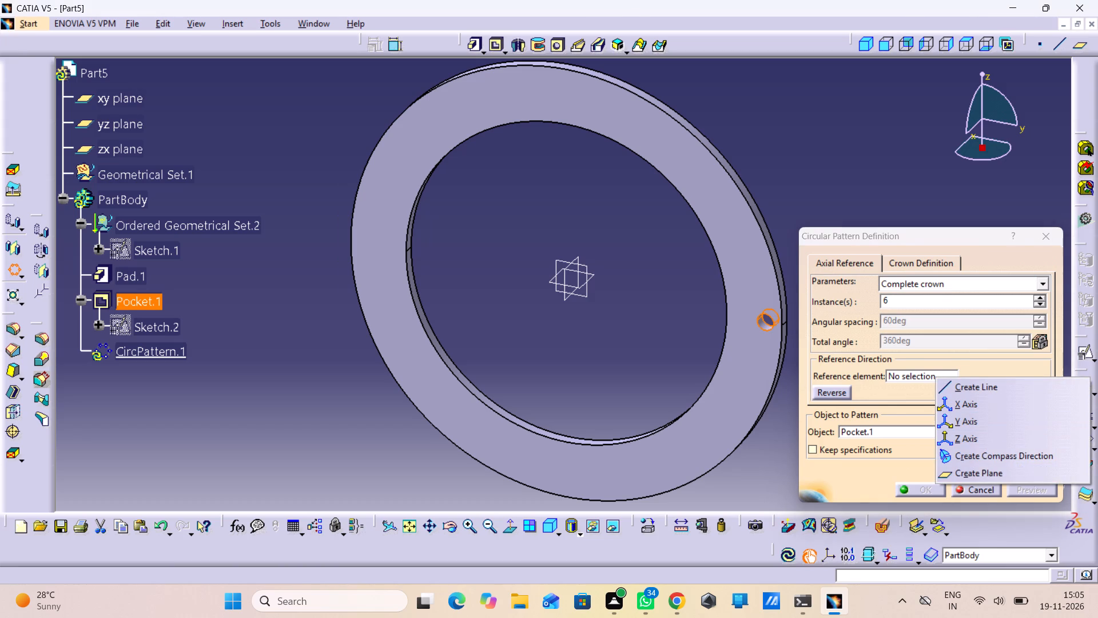
click(916, 373)
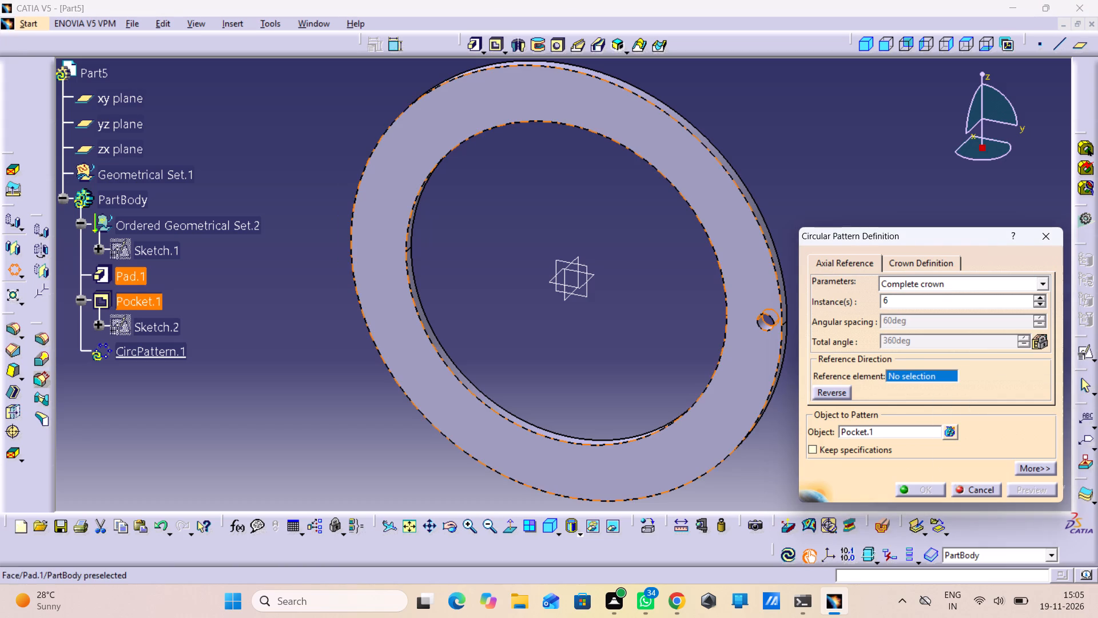
click(747, 344)
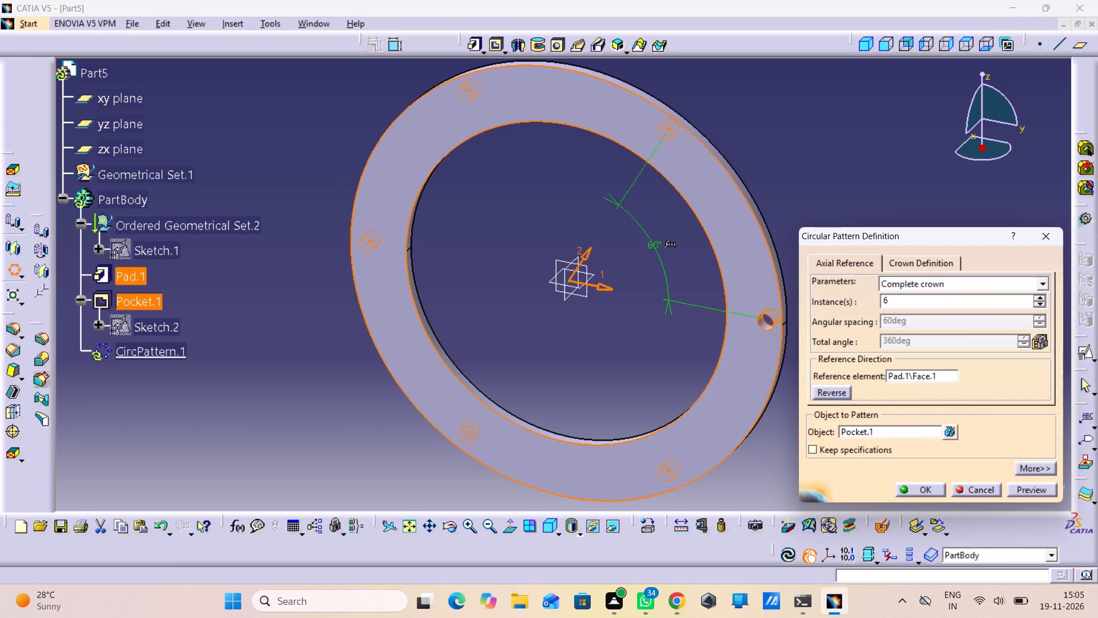
click(1028, 484)
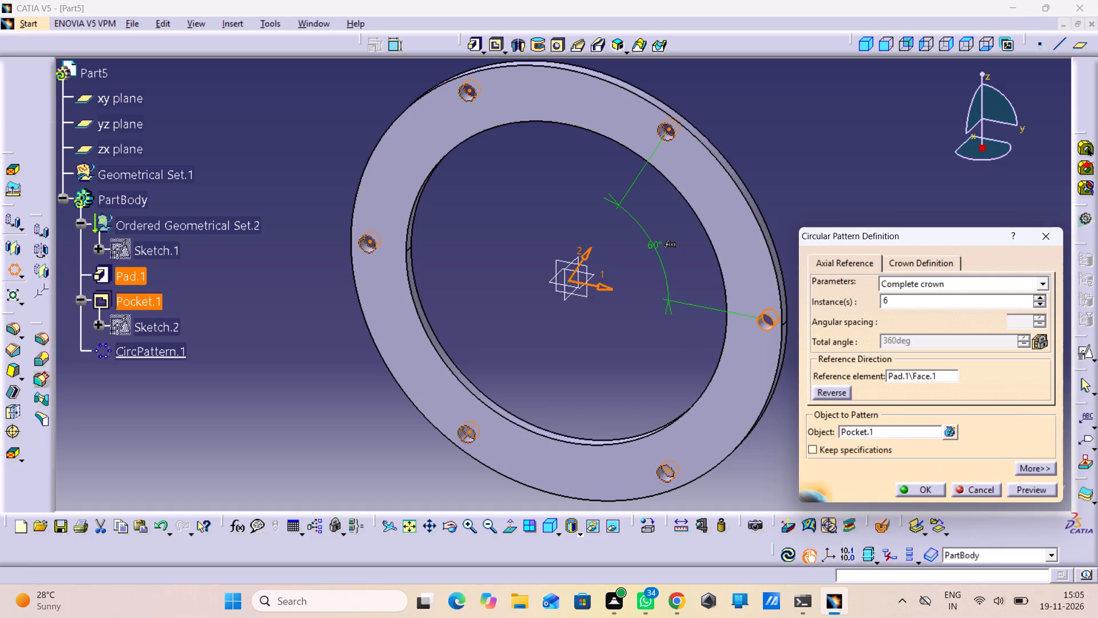
click(919, 492)
click(902, 418)
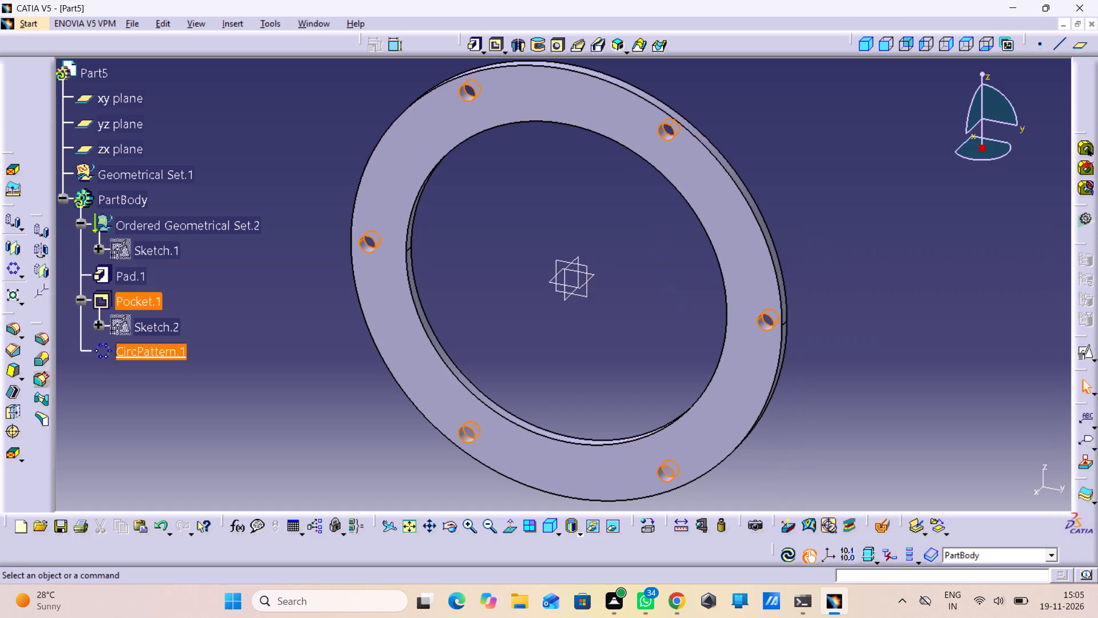
Examine the ring and its hole pattern from several sides, finishing in the isometric view.
middle_drag(822, 441, 541, 167)
right_drag(804, 426, 541, 167)
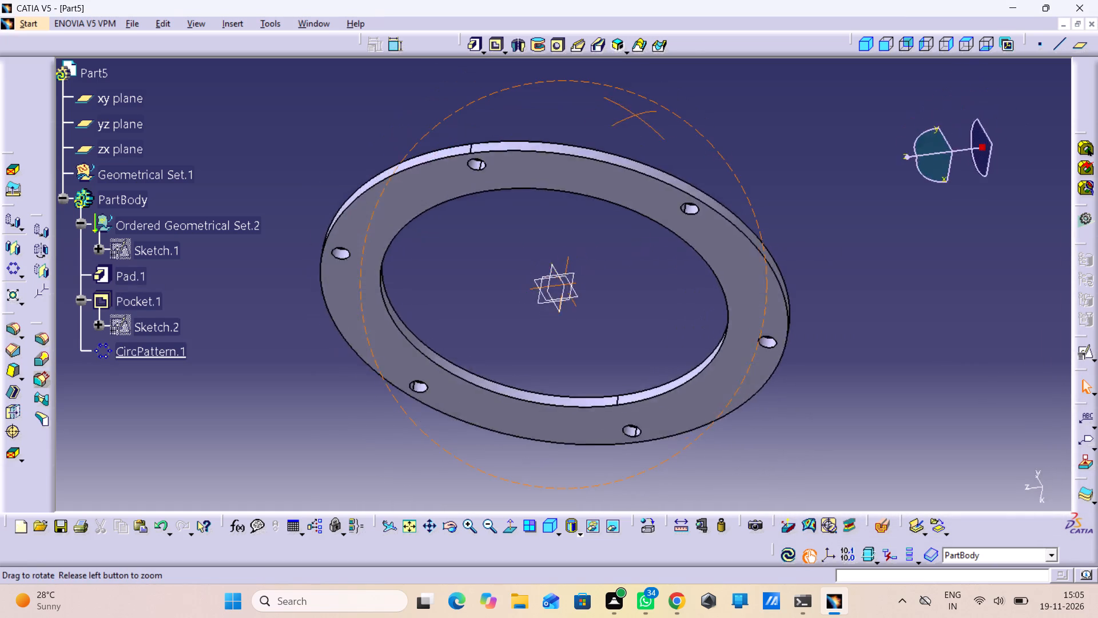
middle_drag(541, 167, 665, 54)
right_drag(541, 167, 665, 54)
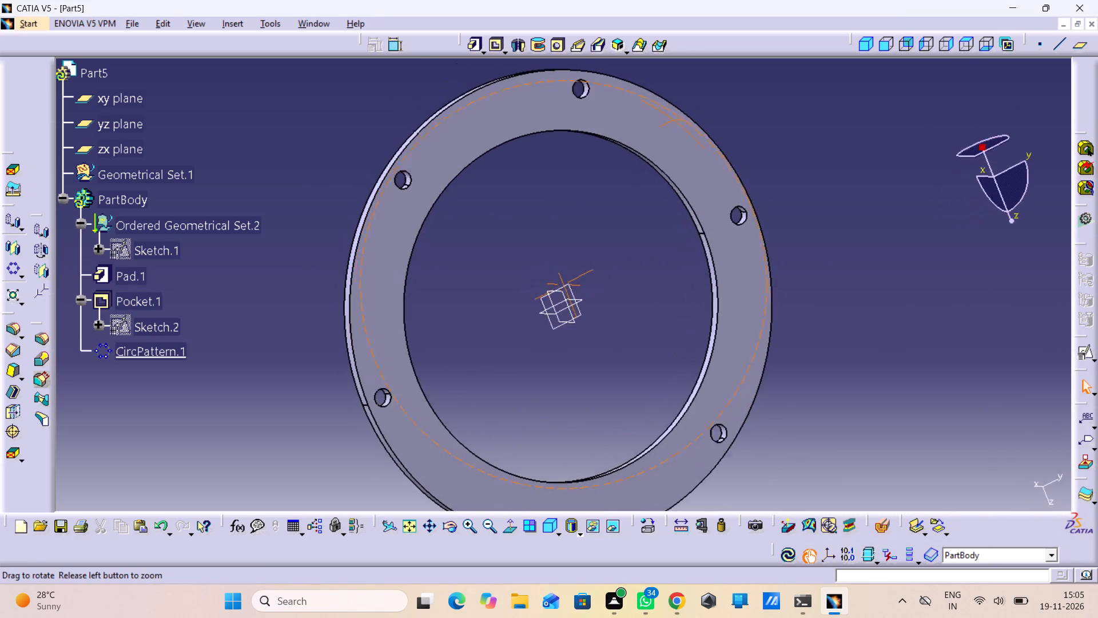
middle_drag(665, 54, 428, 562)
right_drag(665, 54, 428, 562)
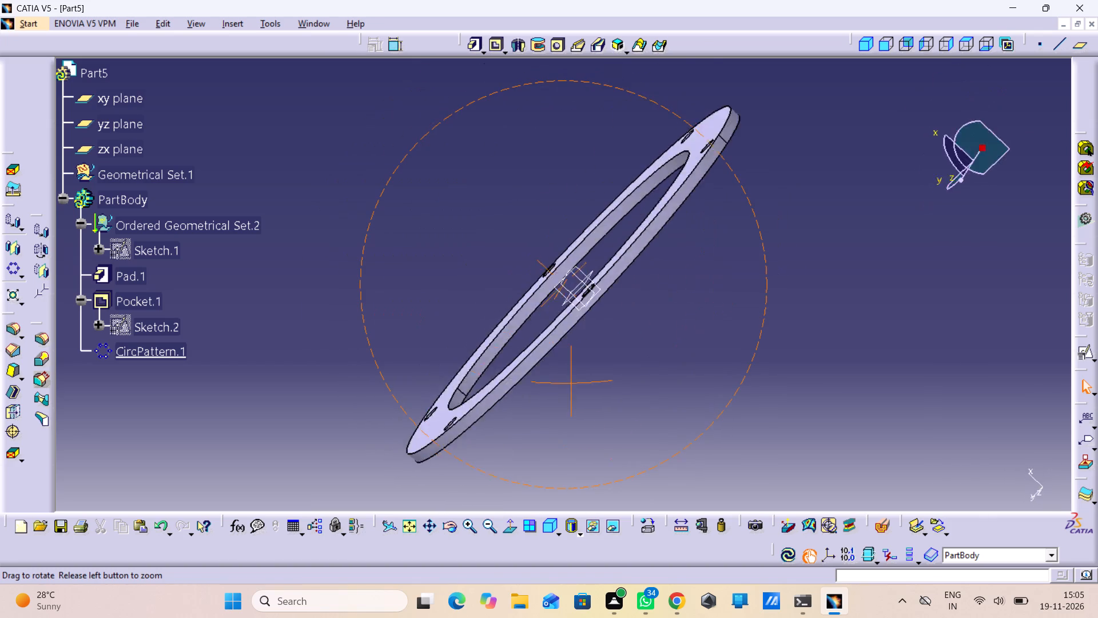
middle_drag(428, 562, 1097, 151)
right_drag(428, 562, 1097, 151)
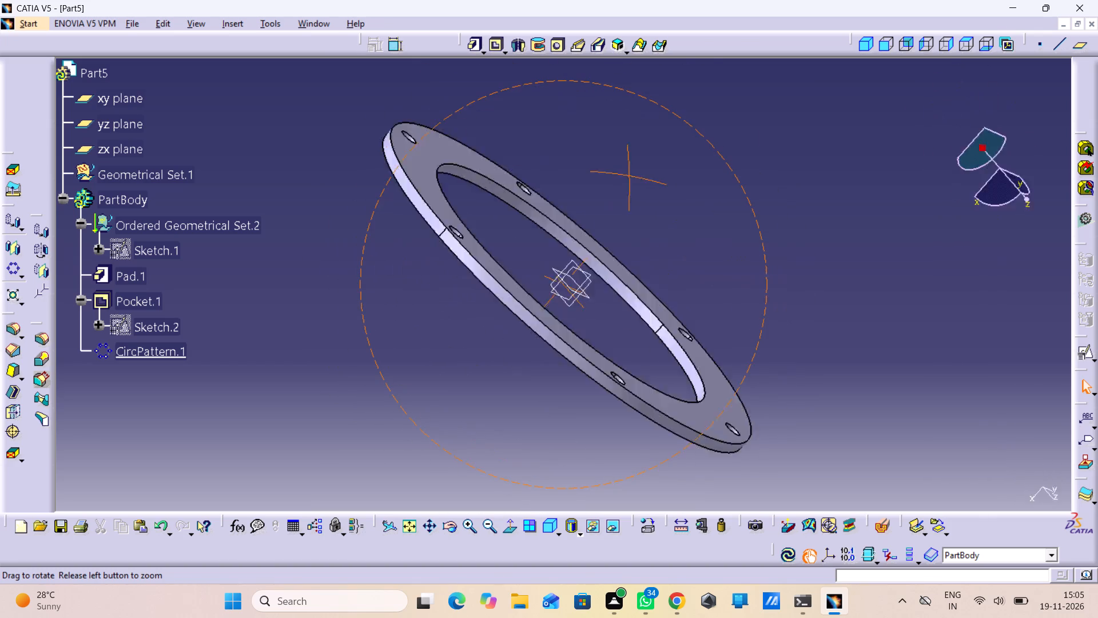
middle_drag(1097, 151, 11, 617)
right_drag(1097, 151, 11, 617)
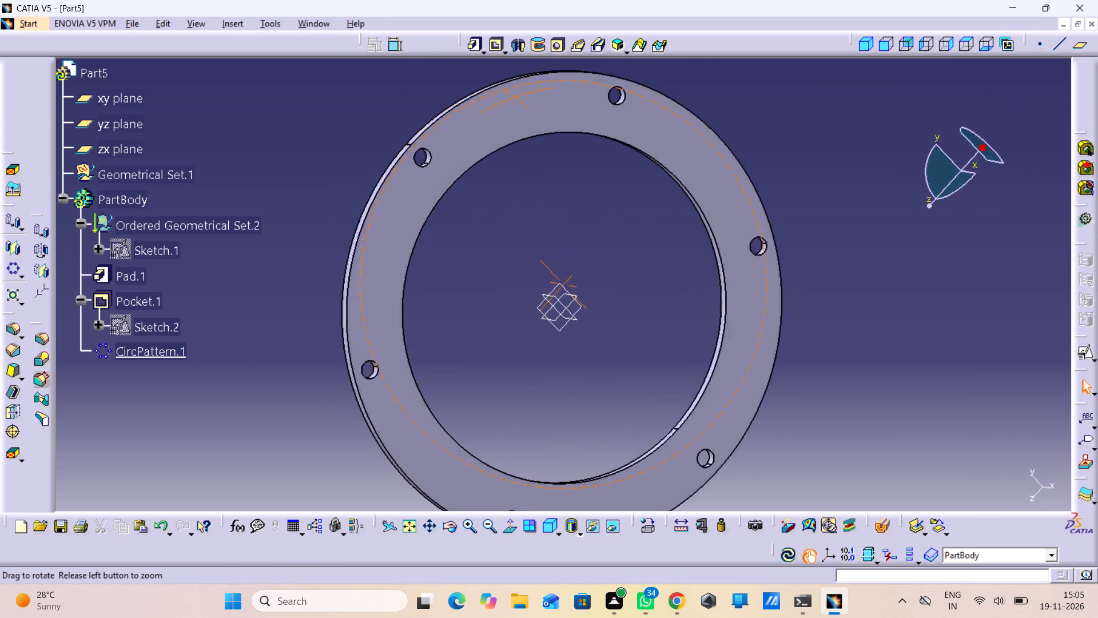
right_drag(11, 617, 204, 486)
middle_drag(11, 617, 649, 549)
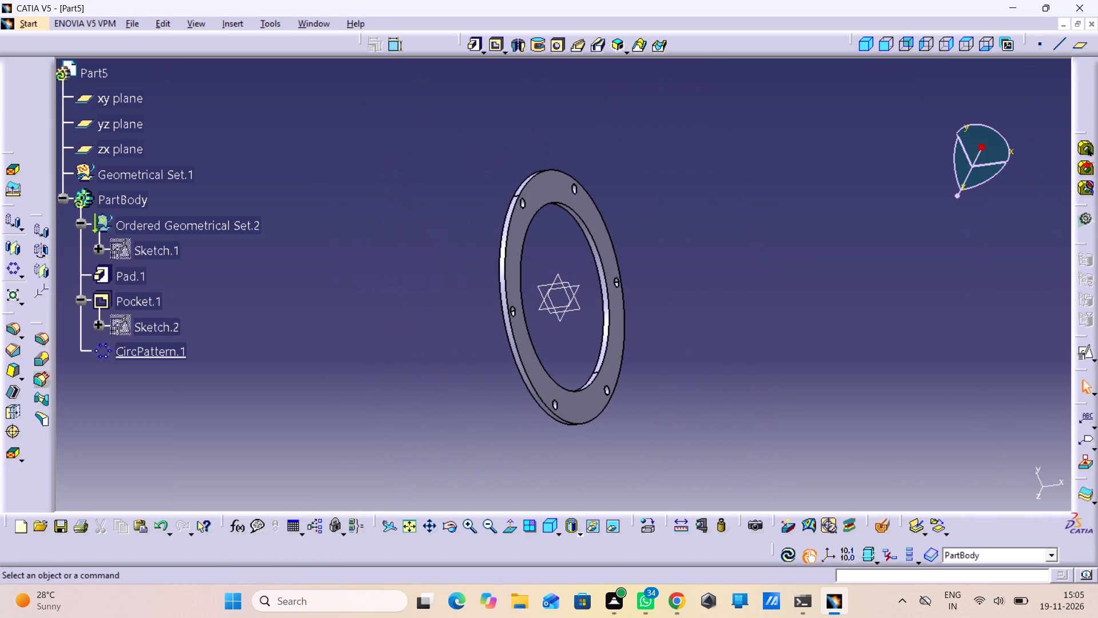
click(551, 528)
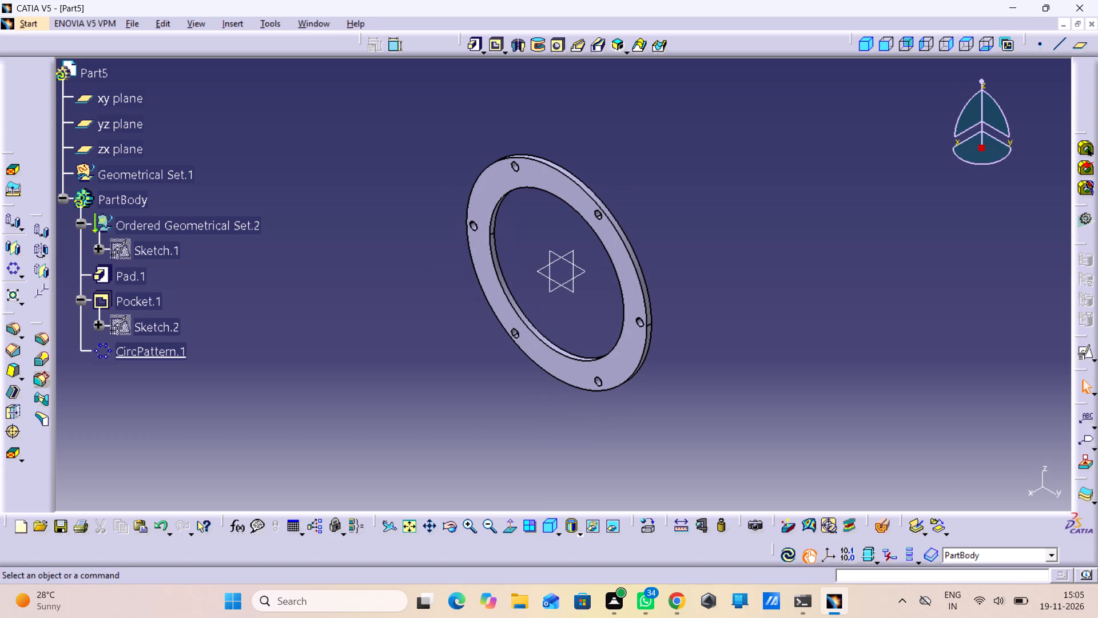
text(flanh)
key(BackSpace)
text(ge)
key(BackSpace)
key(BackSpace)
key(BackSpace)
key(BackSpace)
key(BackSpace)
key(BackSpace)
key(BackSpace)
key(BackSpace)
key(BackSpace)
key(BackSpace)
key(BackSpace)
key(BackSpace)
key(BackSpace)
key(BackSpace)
Save the ring part in the piston folder under the file name flange.
key(ctrl+s)
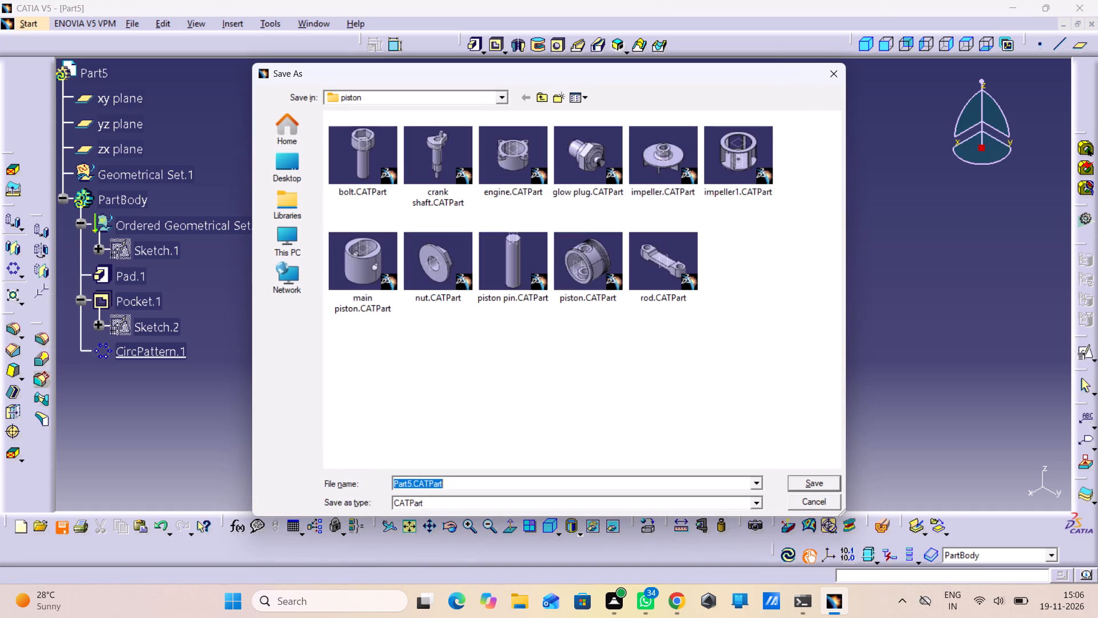
text(flanh)
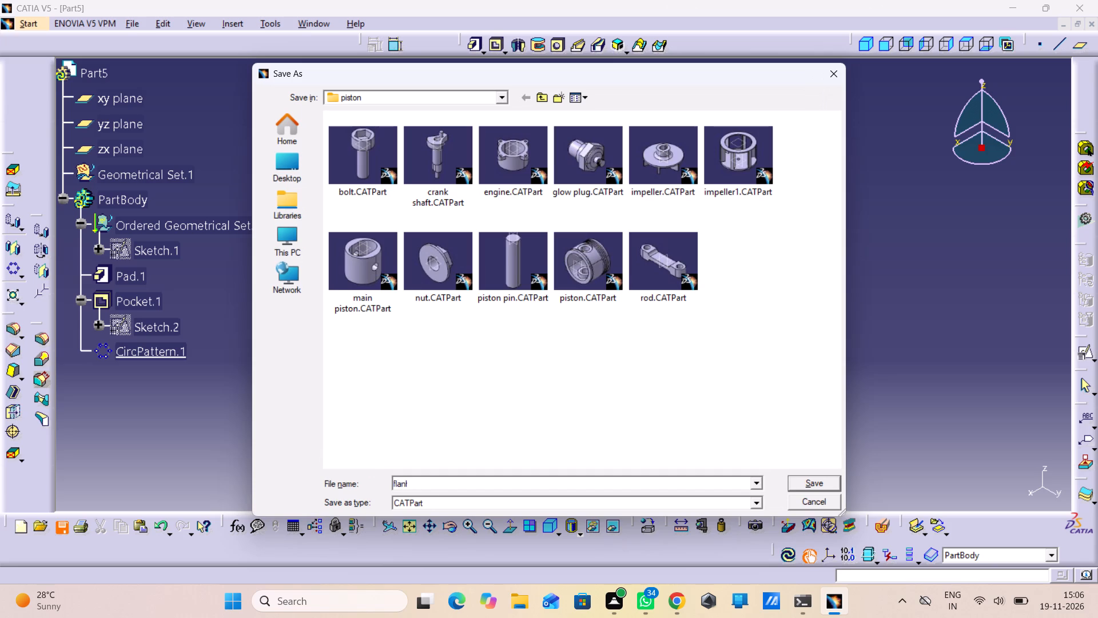
key(BackSpace)
text(ge)
key(Return)
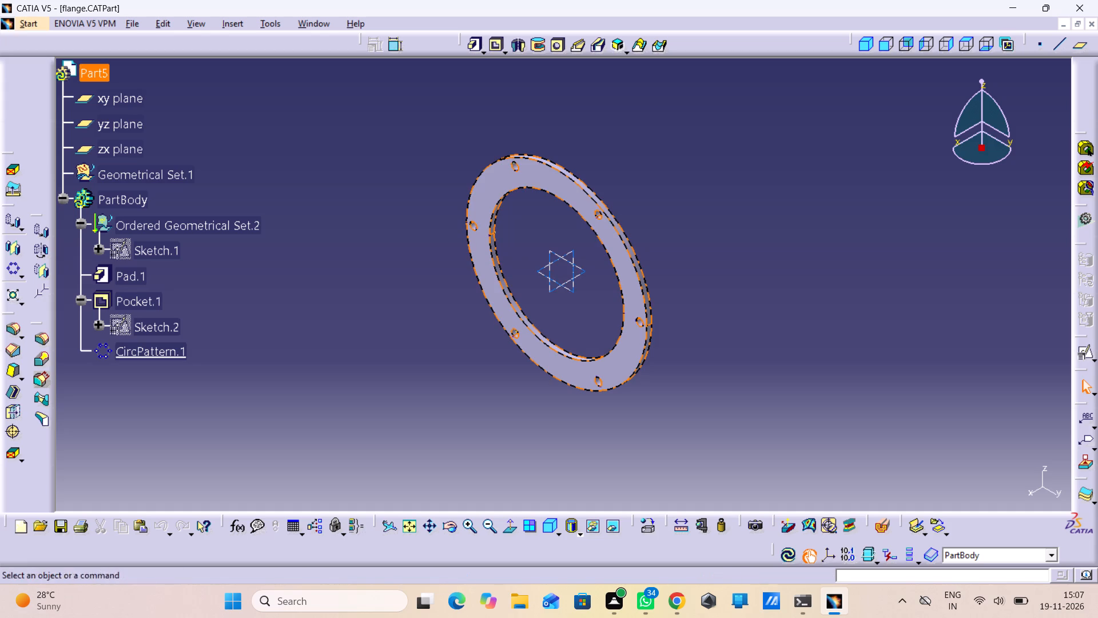
Create a new part with hybrid design, a geometrical set and an ordered geometrical set, keeping the suggested part name.
click(26, 23)
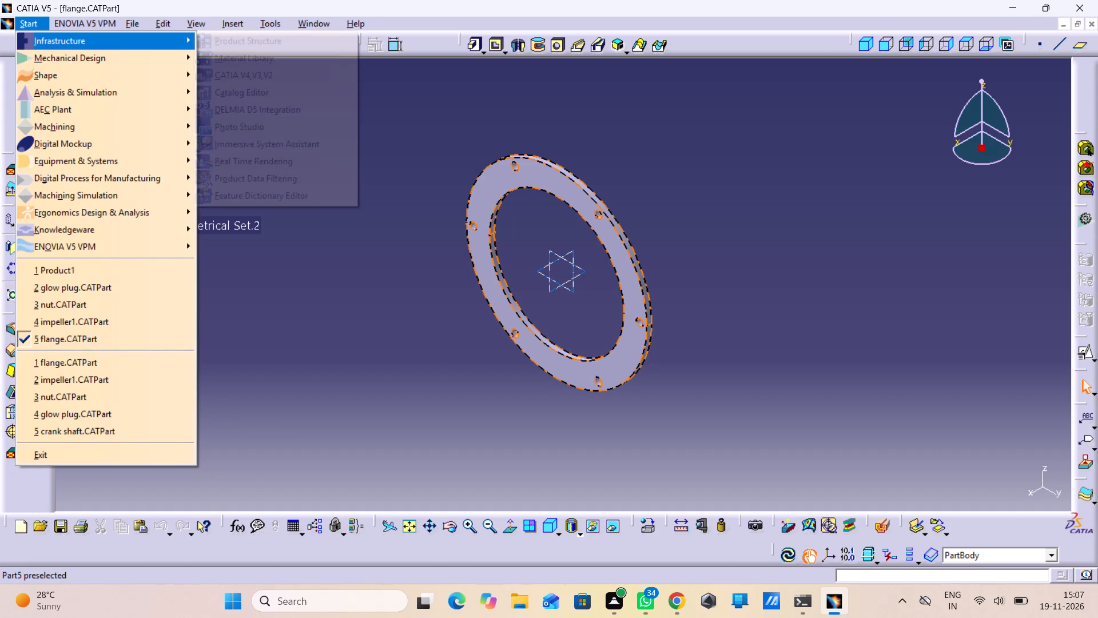
click(55, 49)
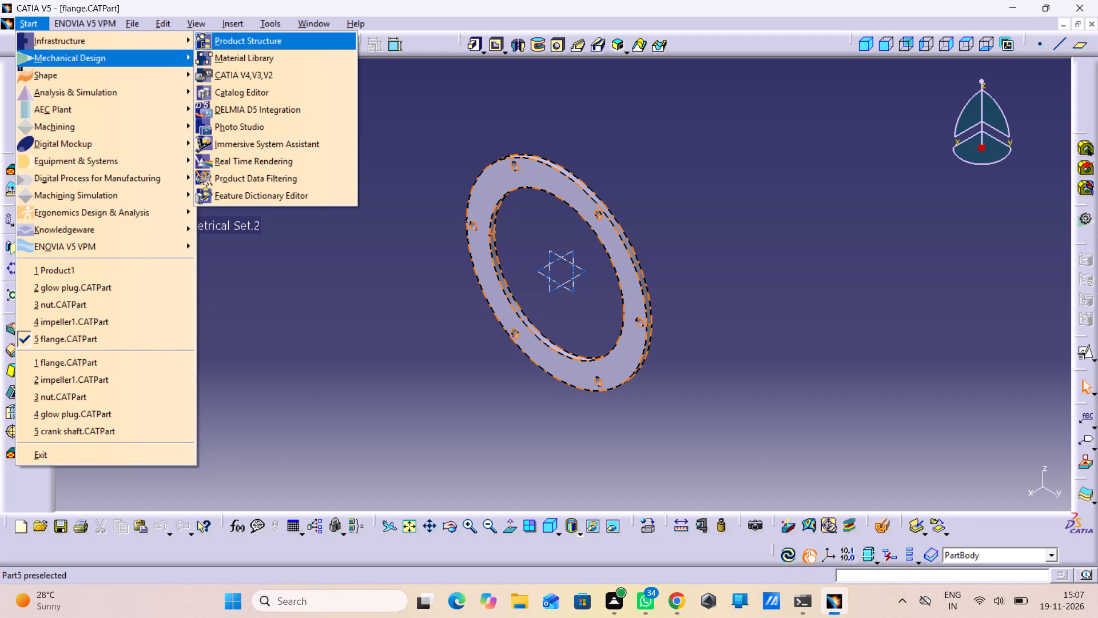
click(139, 56)
click(220, 56)
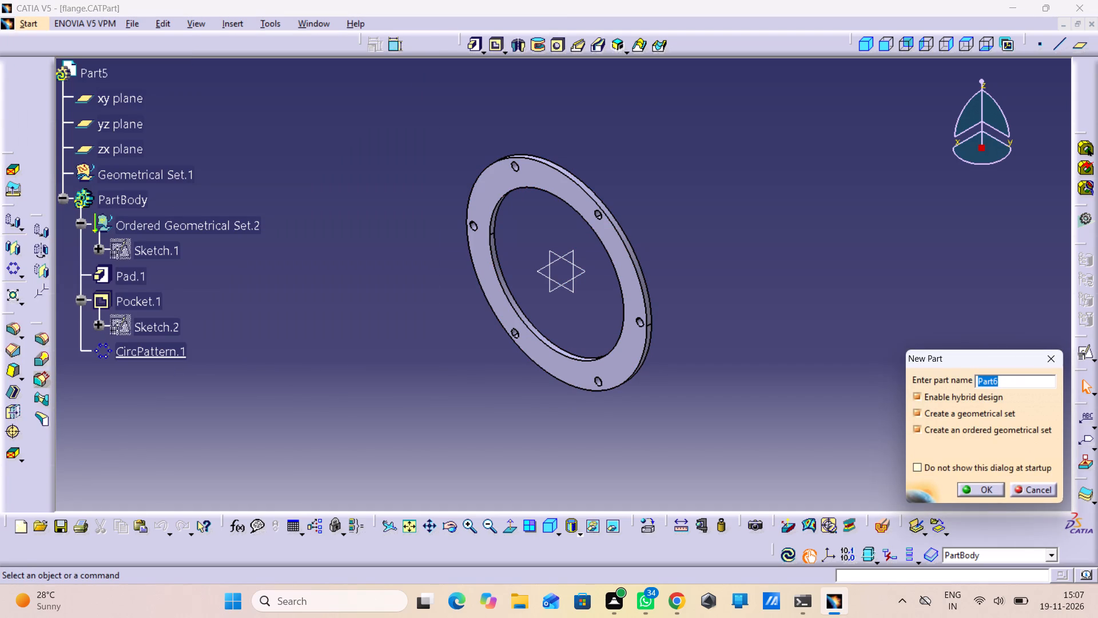
click(986, 488)
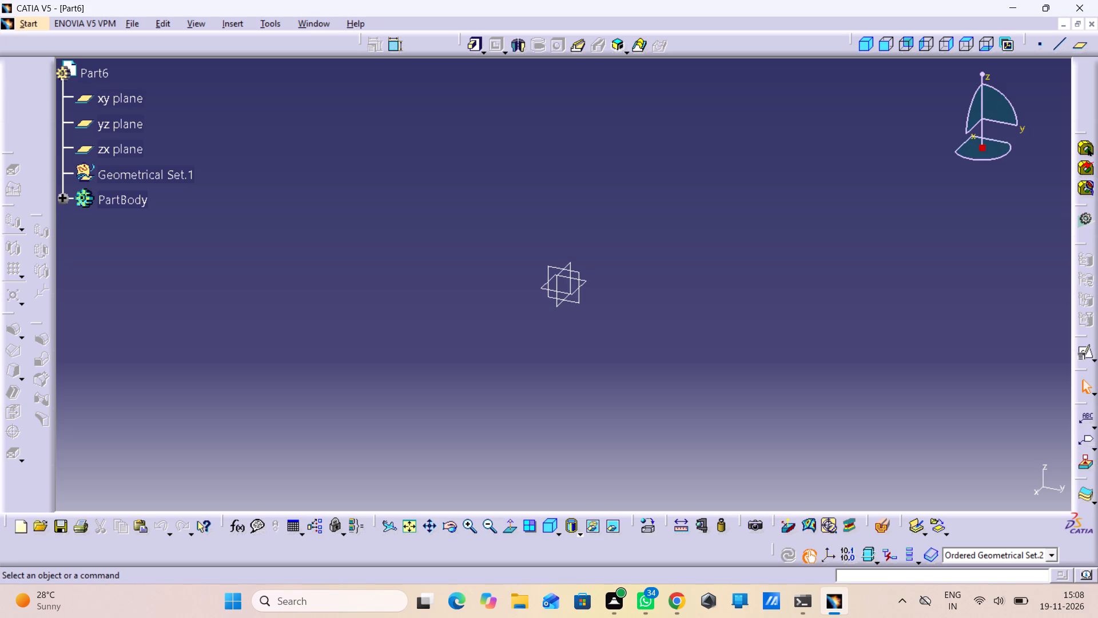
Sketch a circle of about 160 mm diameter centred on the origin in a positioned sketch on the zx plane.
click(558, 276)
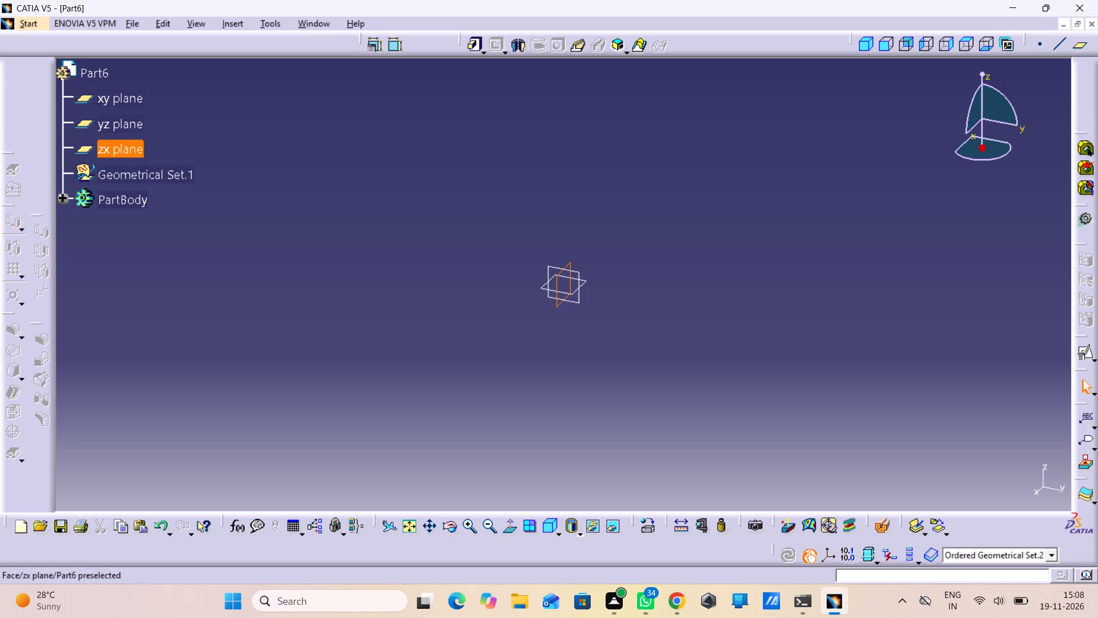
click(1087, 352)
click(991, 491)
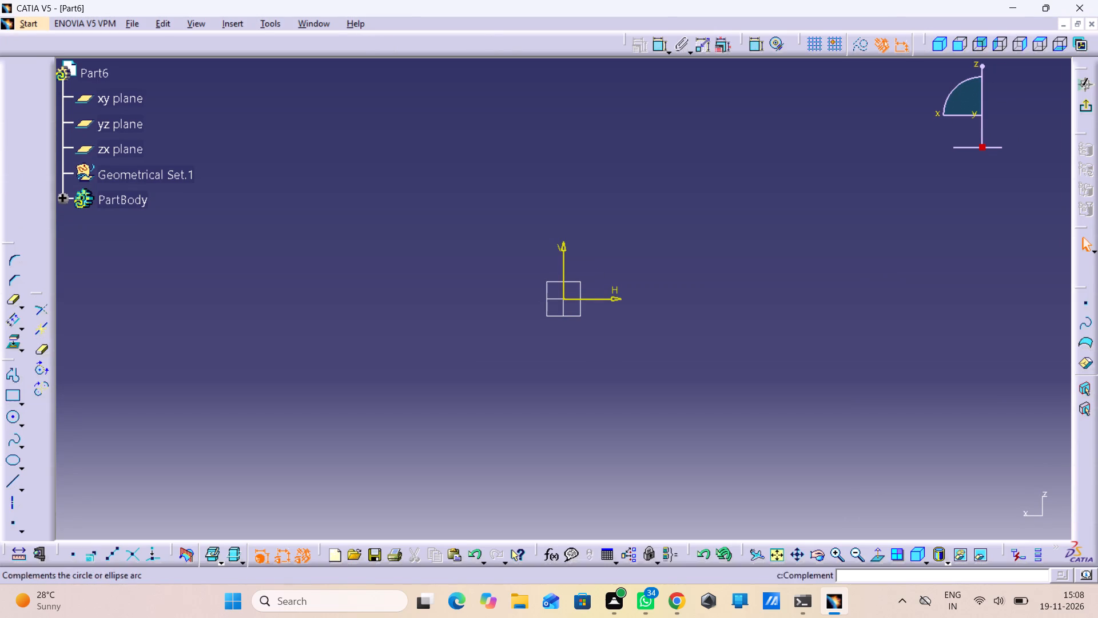
click(14, 422)
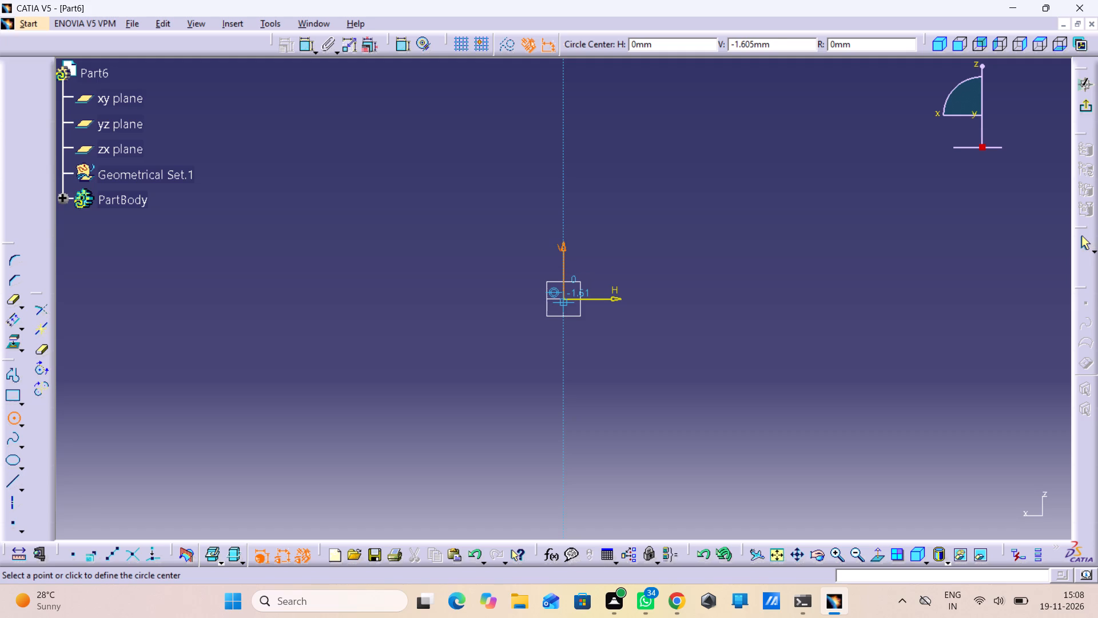
click(562, 299)
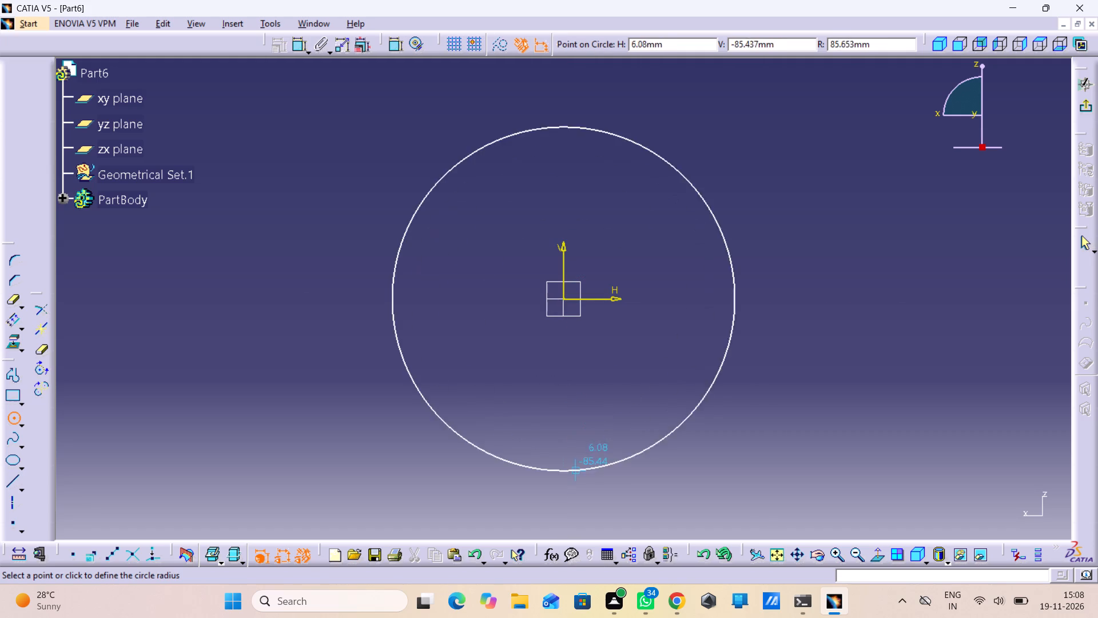
click(583, 457)
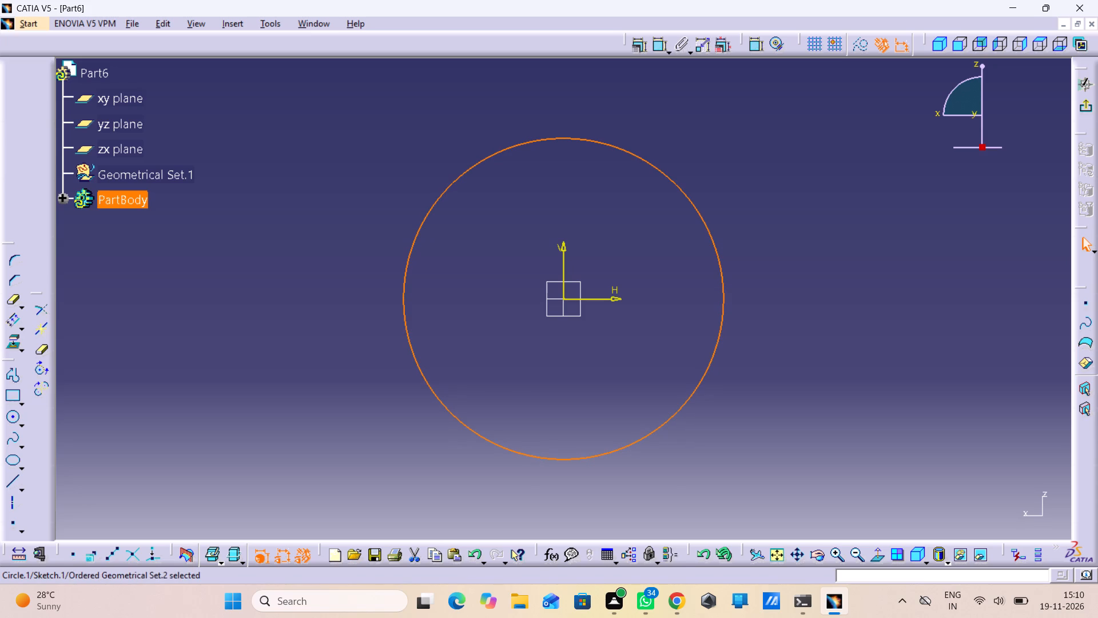
Dimension the circle as a radius, set it to 32 mm and exit the sketch.
click(757, 41)
click(720, 176)
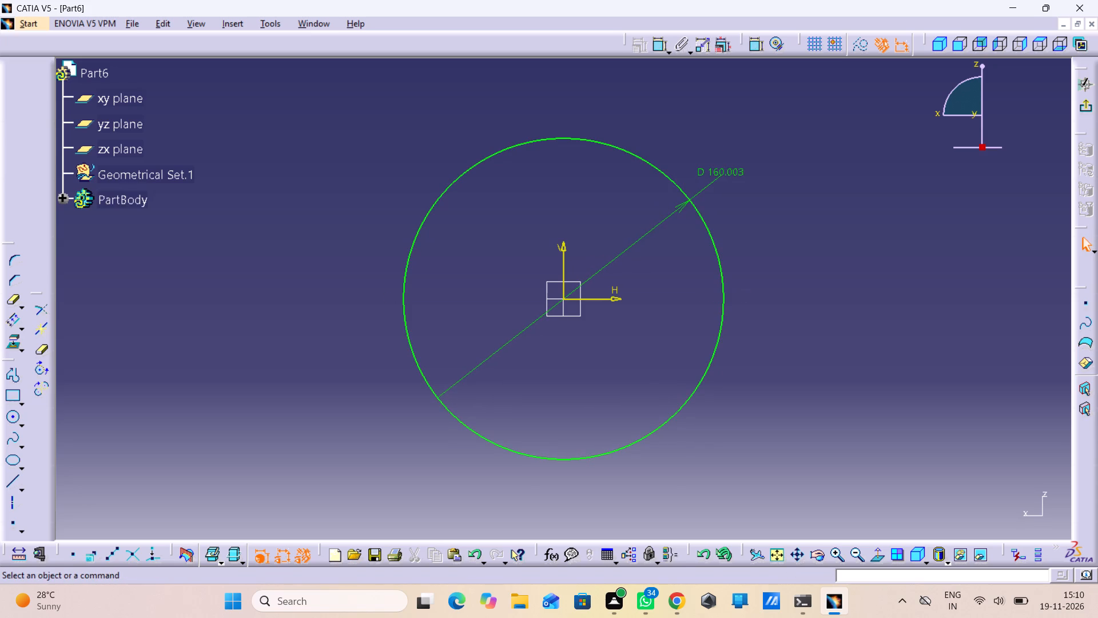
click(723, 173)
click(725, 169)
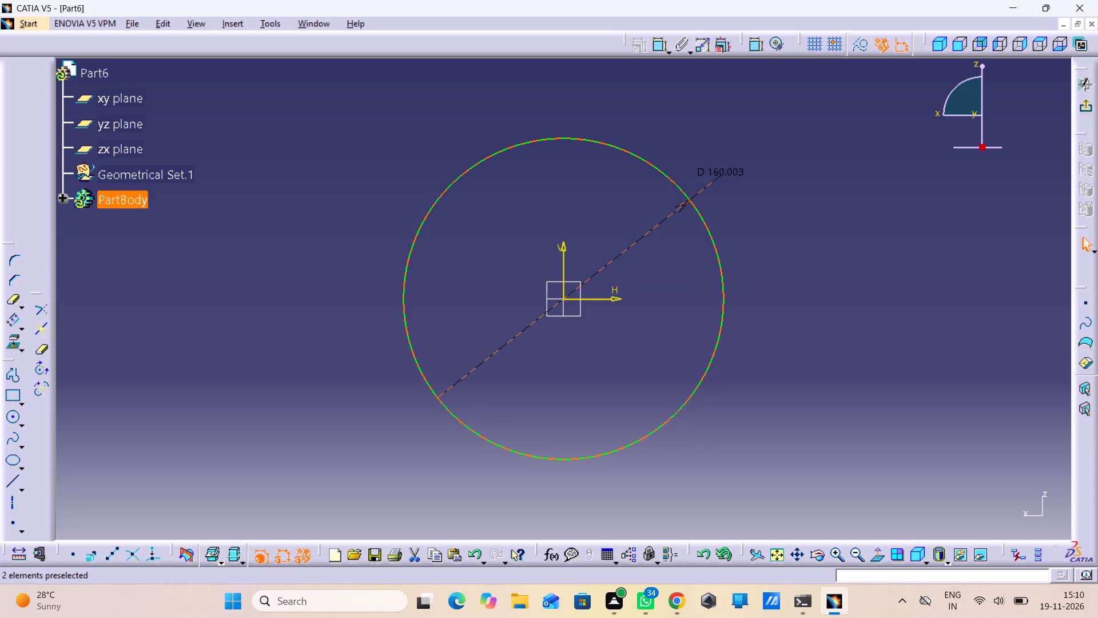
double_click(726, 169)
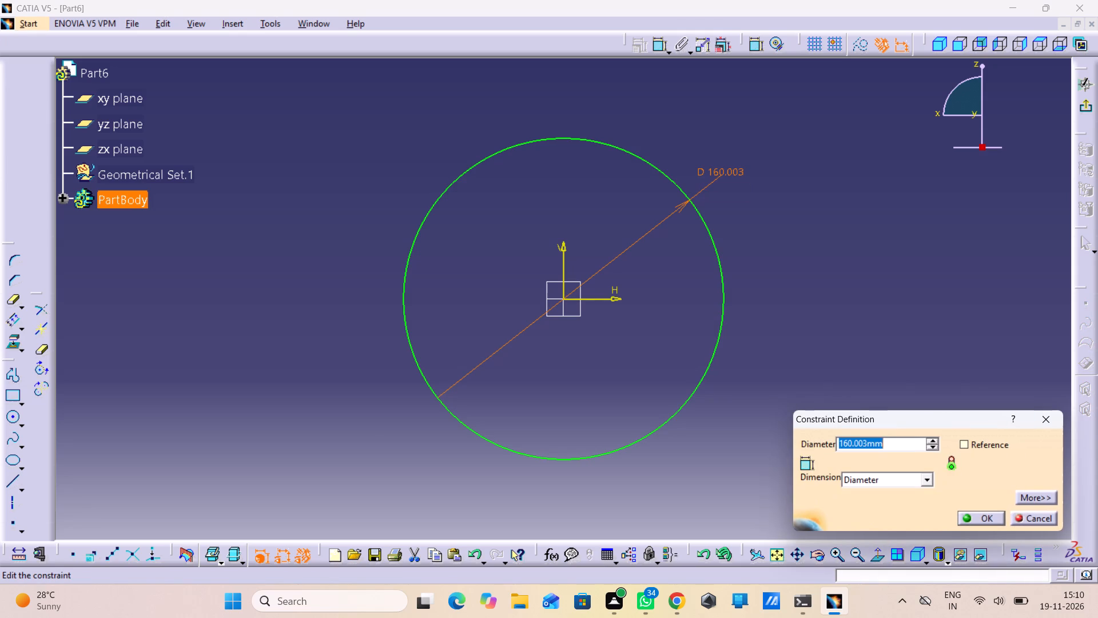
click(903, 477)
click(885, 490)
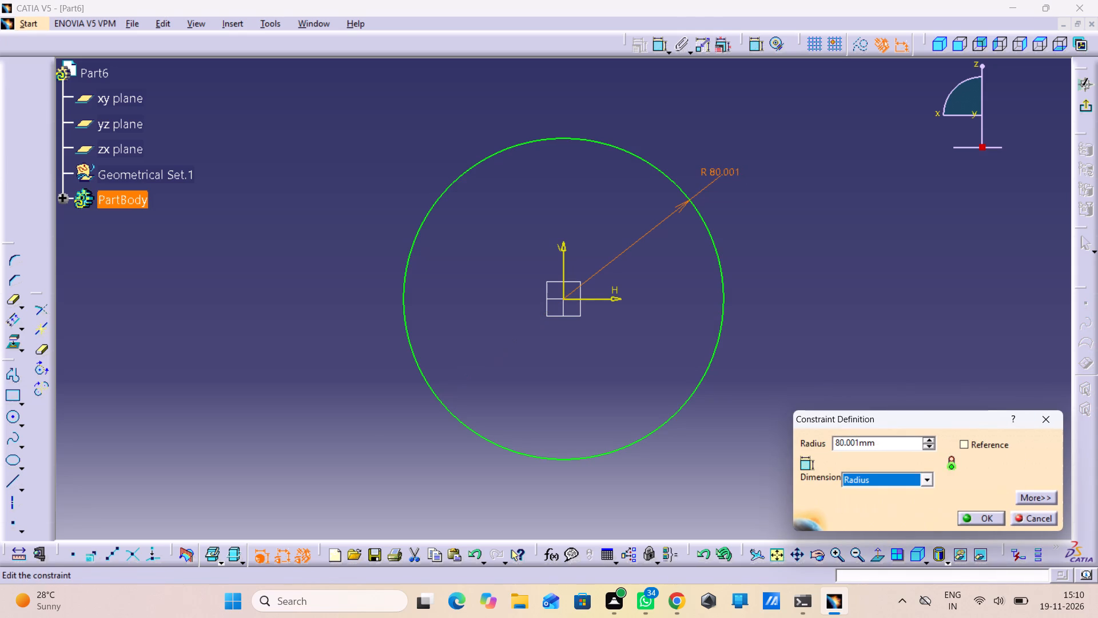
drag(877, 441, 604, 433)
text(32)
key(Return)
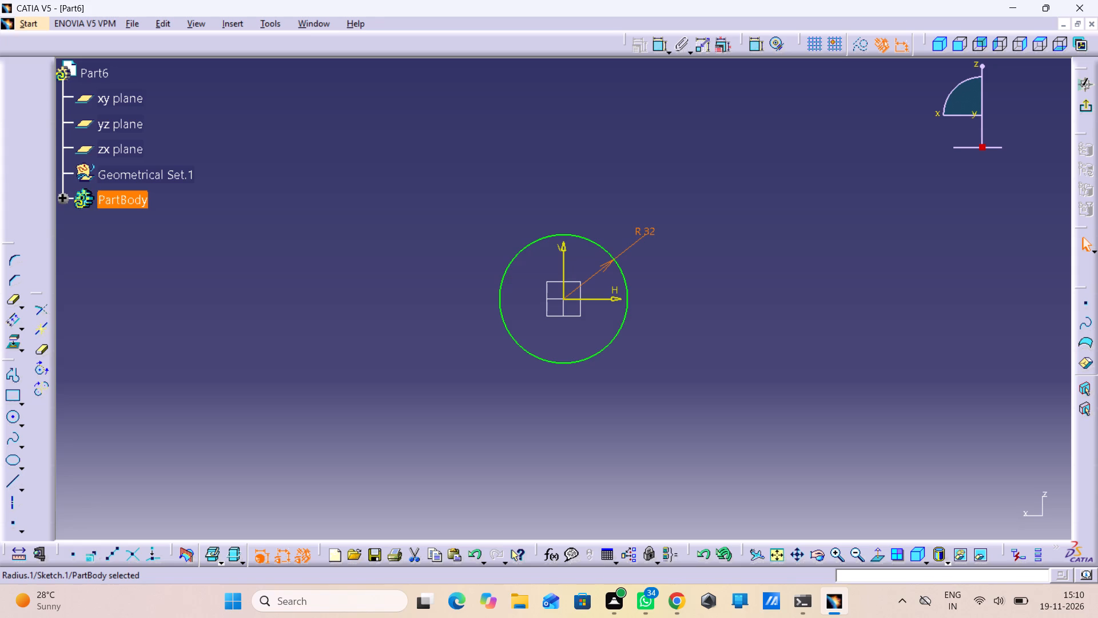
click(1087, 105)
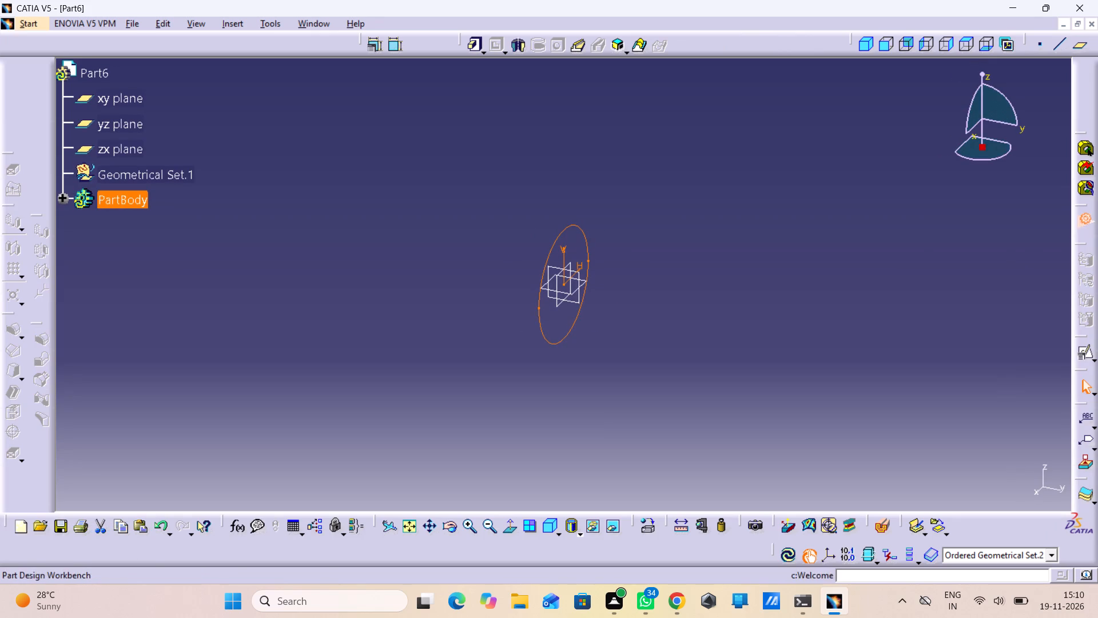
Set up a pad from the 32 mm radius circle sketch with mirrored extent and preview it.
click(472, 49)
click(647, 330)
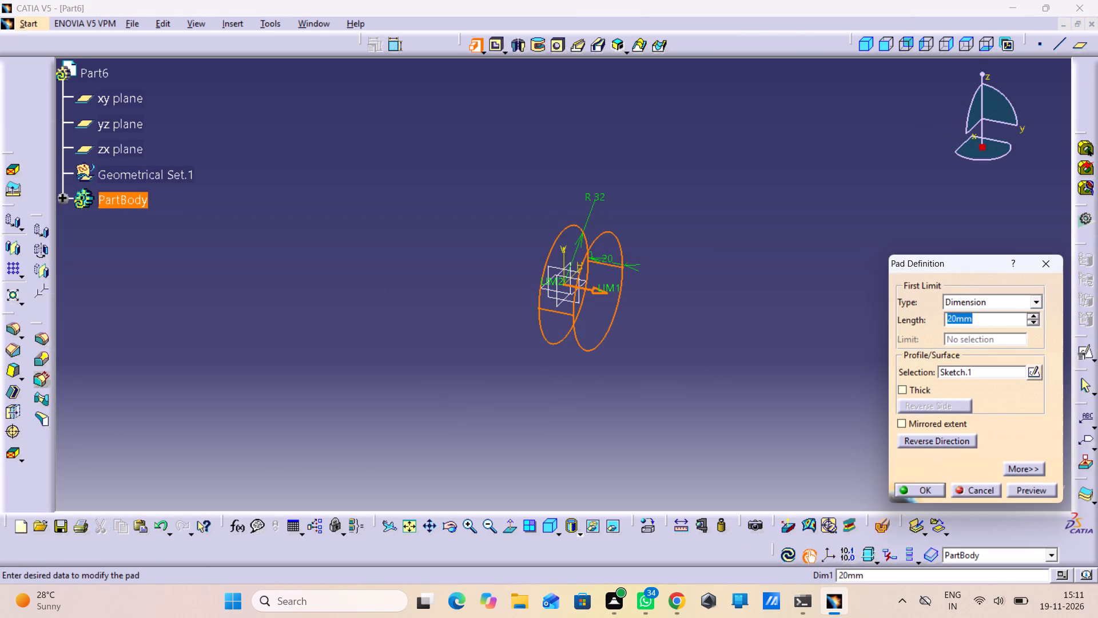
click(942, 425)
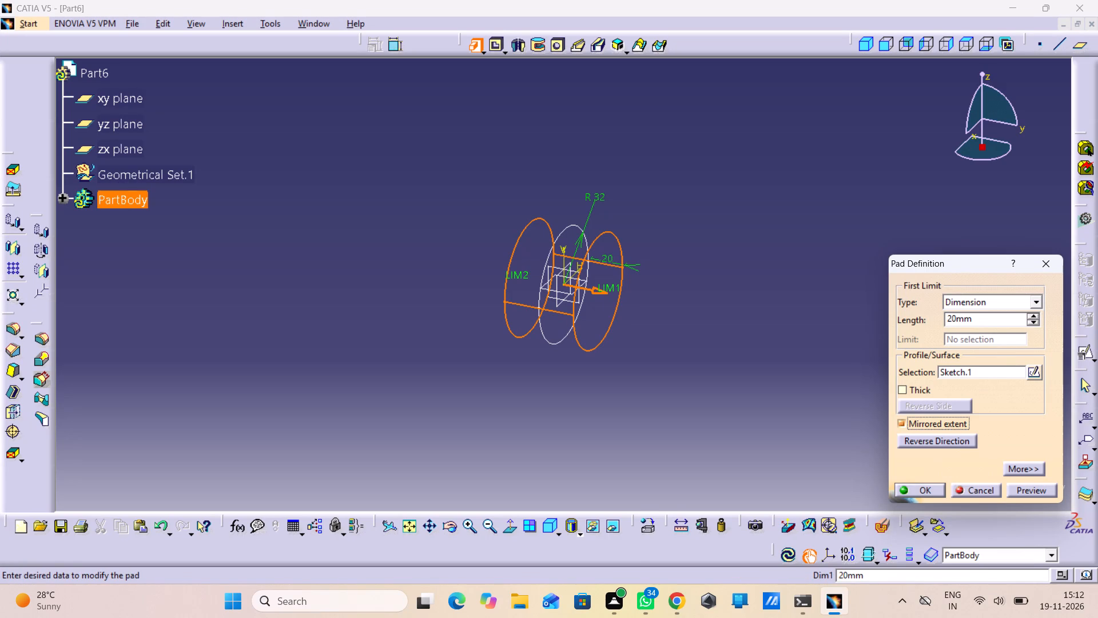
click(1018, 481)
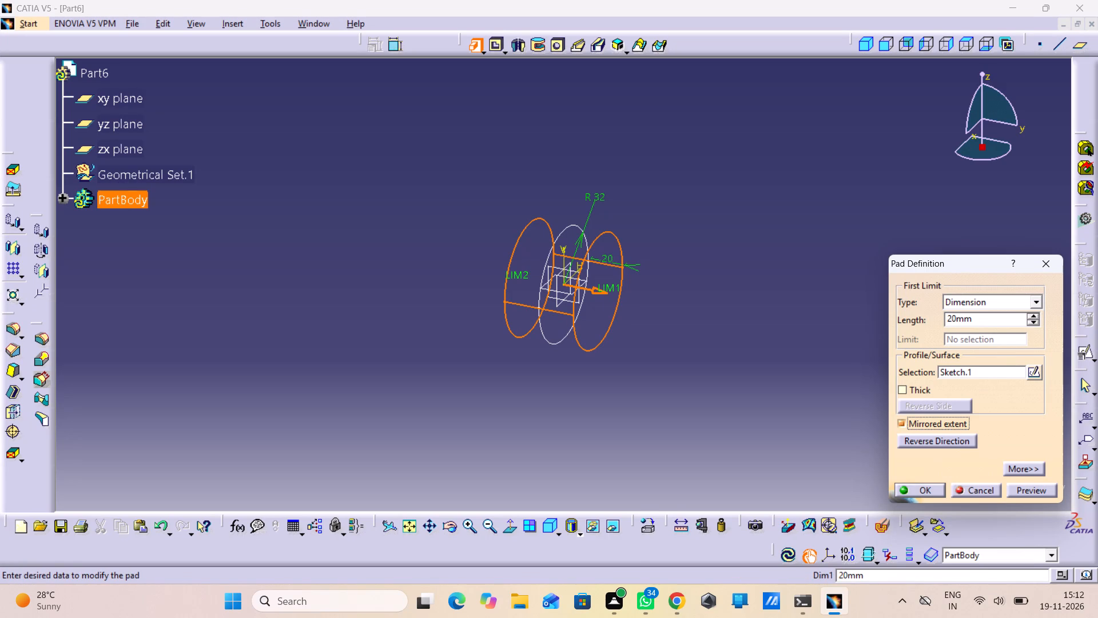
click(1014, 492)
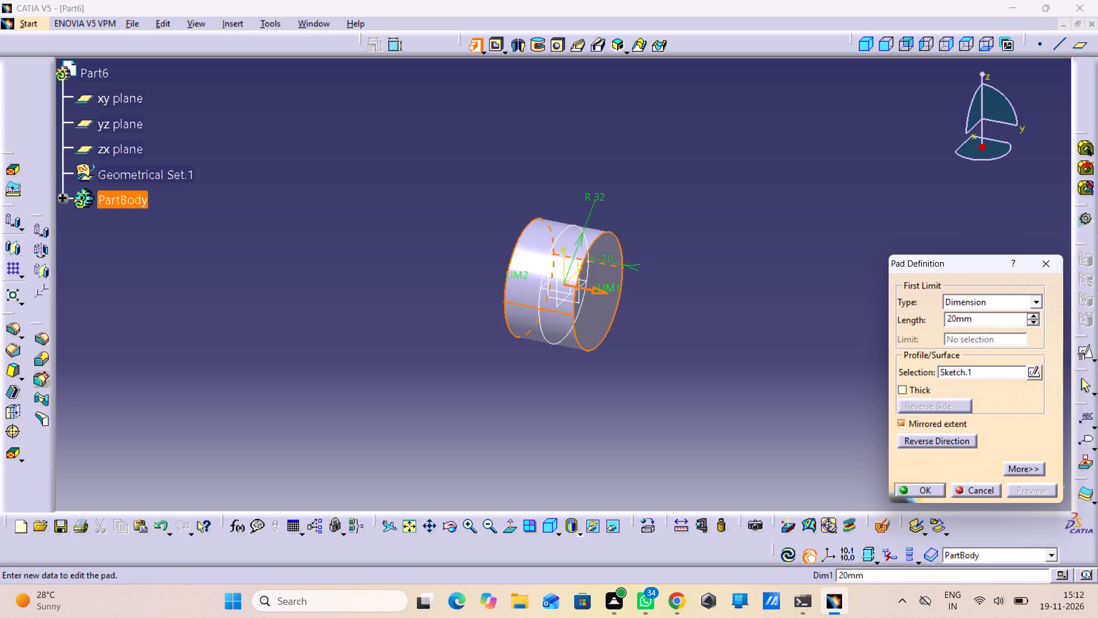
Examine the previewed cylinder pad up close and from several sides.
middle_drag(749, 359, 751, 357)
right_click(749, 359)
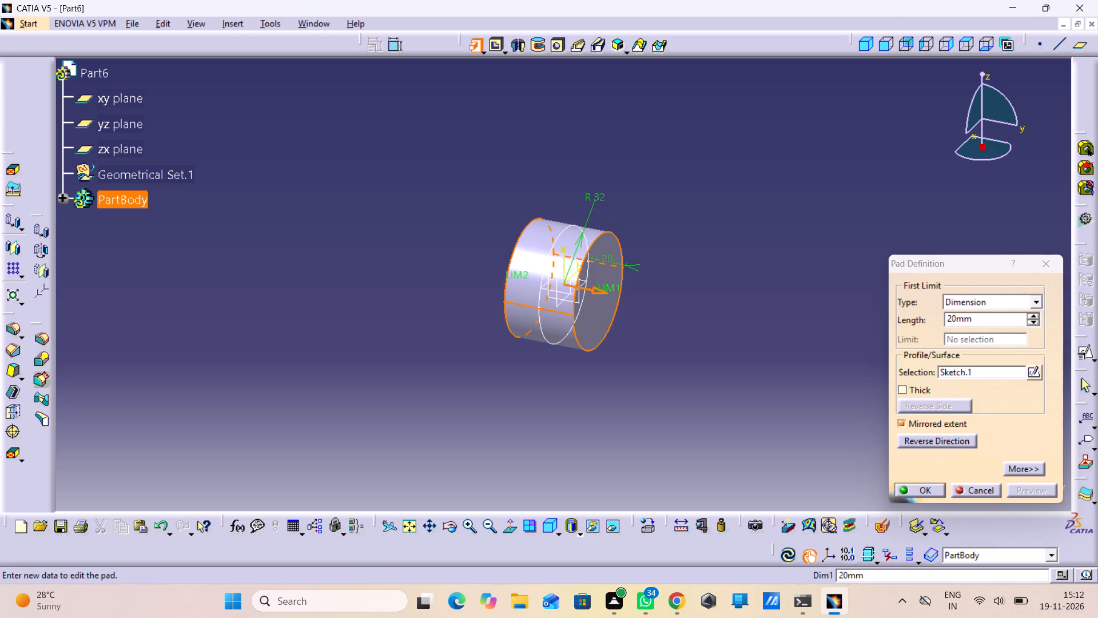
middle_drag(751, 357, 748, 299)
middle_drag(745, 315, 735, 282)
right_click(745, 315)
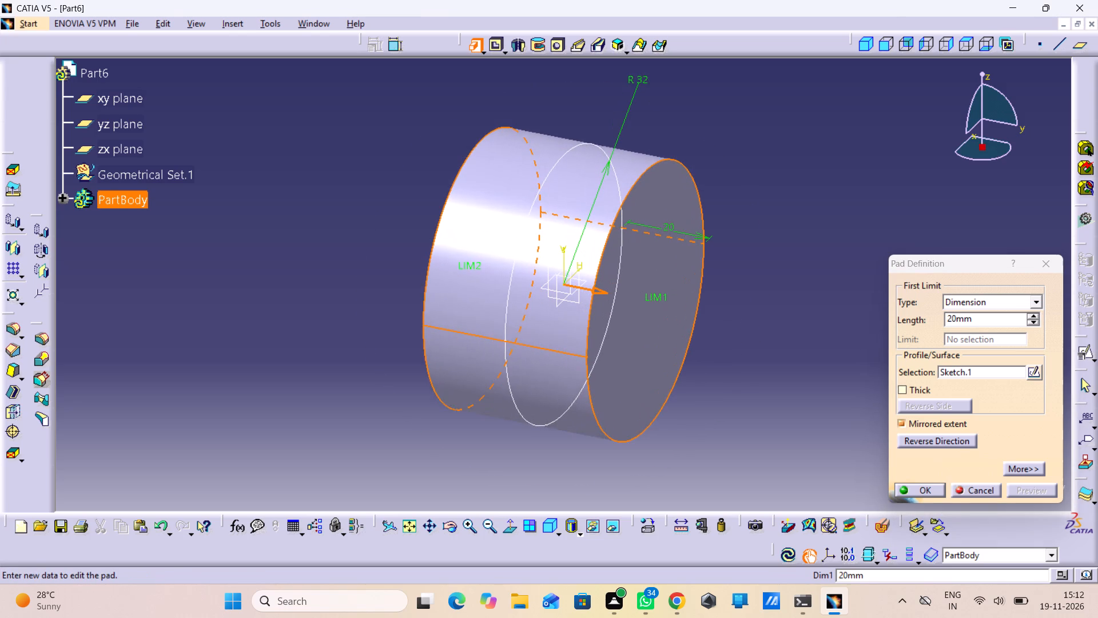
middle_drag(735, 282, 735, 282)
middle_drag(735, 282, 745, 357)
right_click(734, 283)
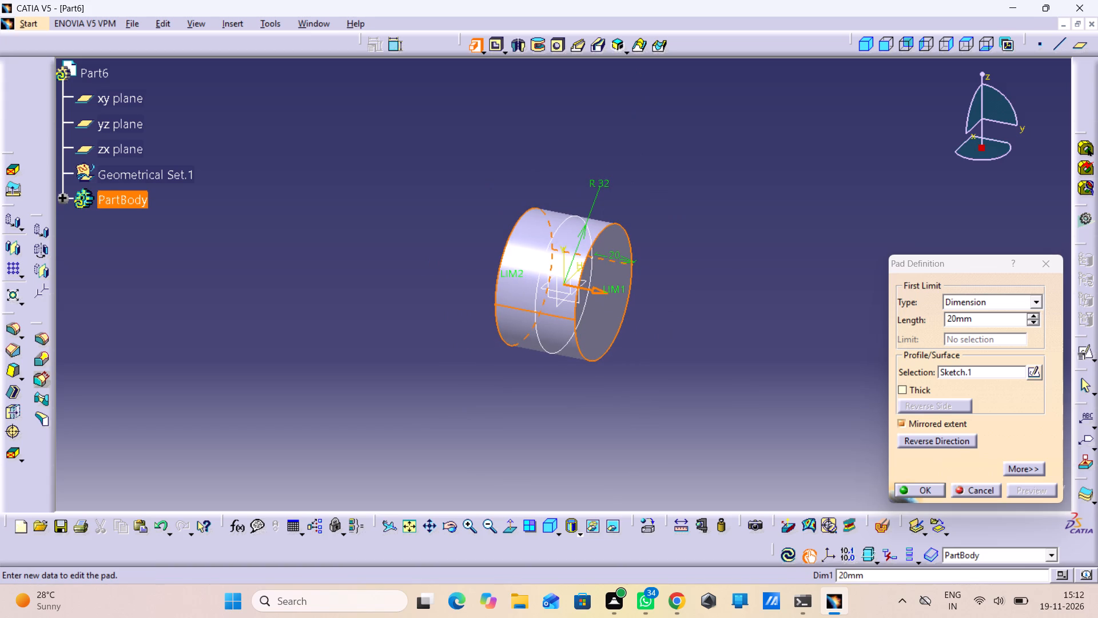
click(601, 328)
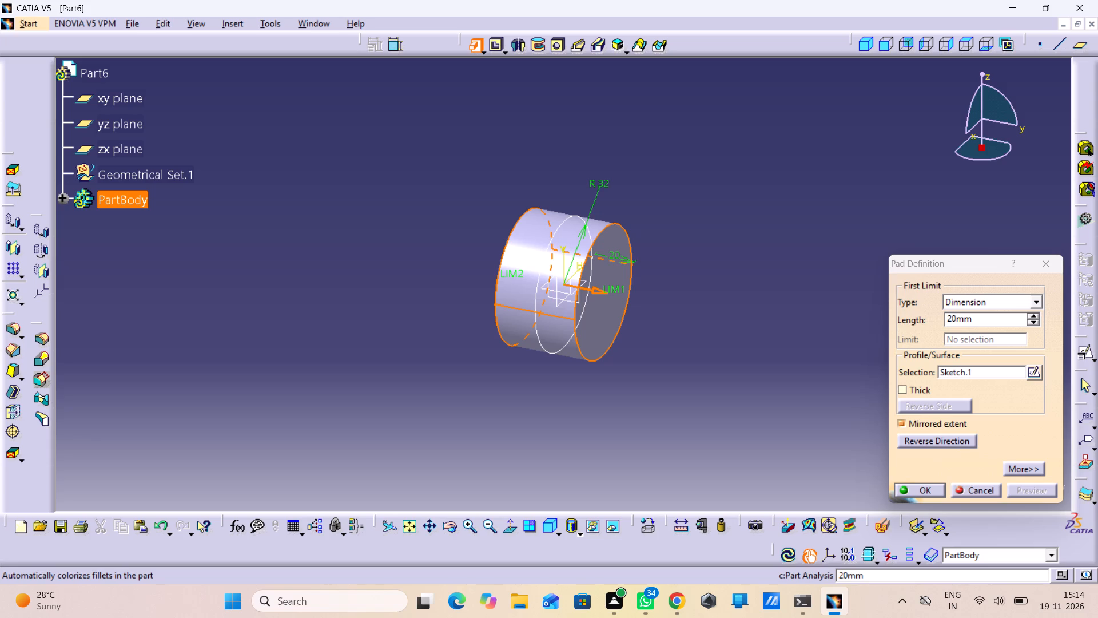
right_drag(1097, 169, 1097, 112)
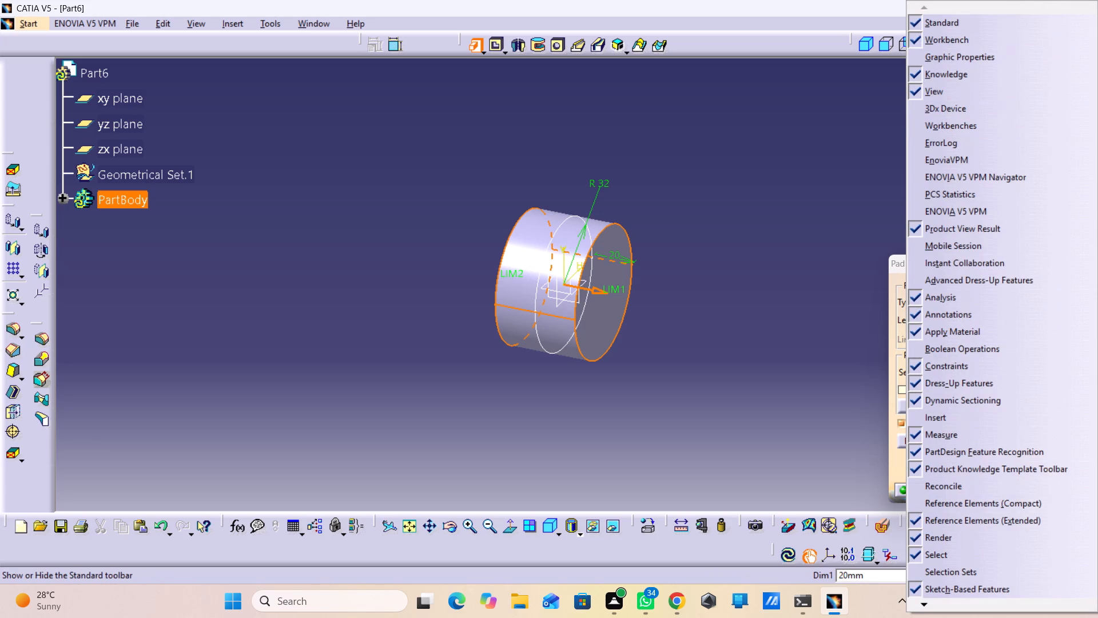
click(761, 173)
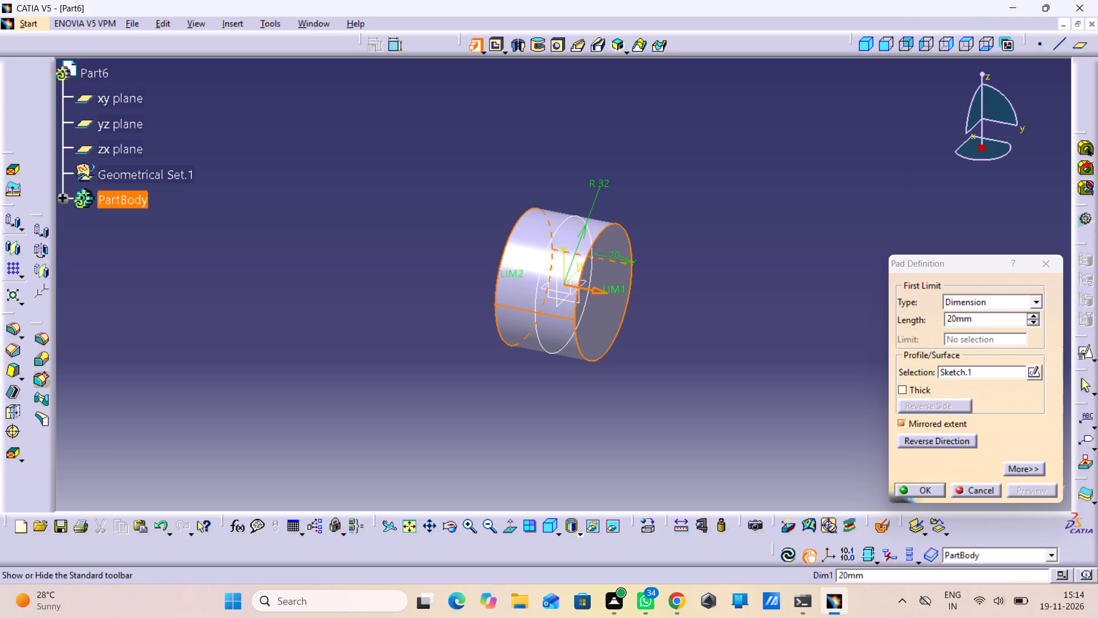
middle_drag(501, 206, 692, 398)
right_drag(501, 206, 692, 398)
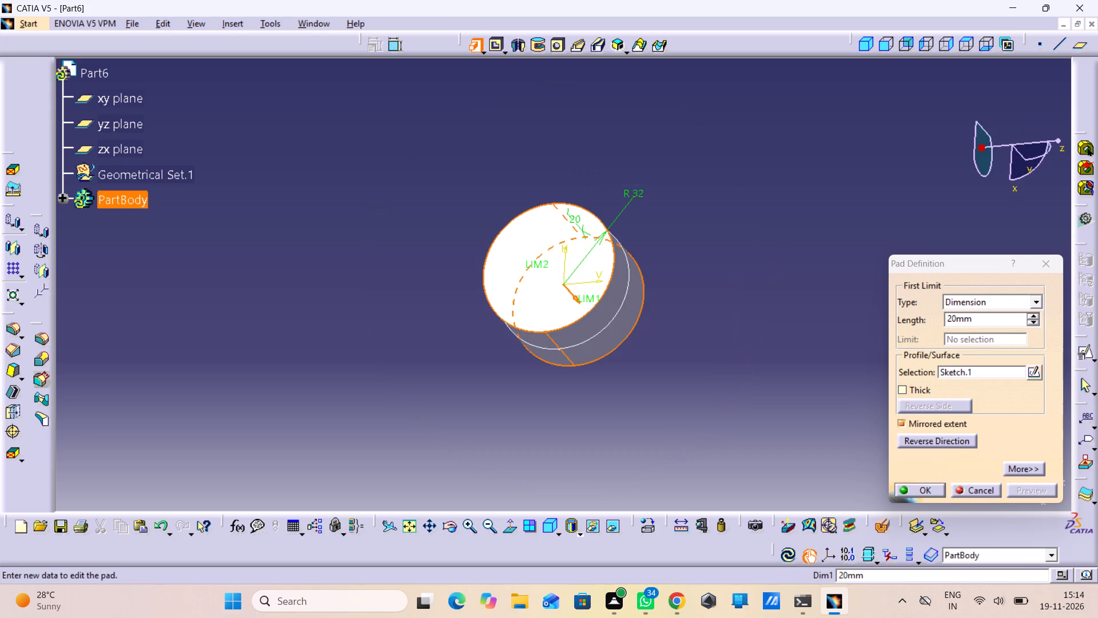
middle_drag(512, 183, 480, 435)
right_drag(508, 188, 480, 435)
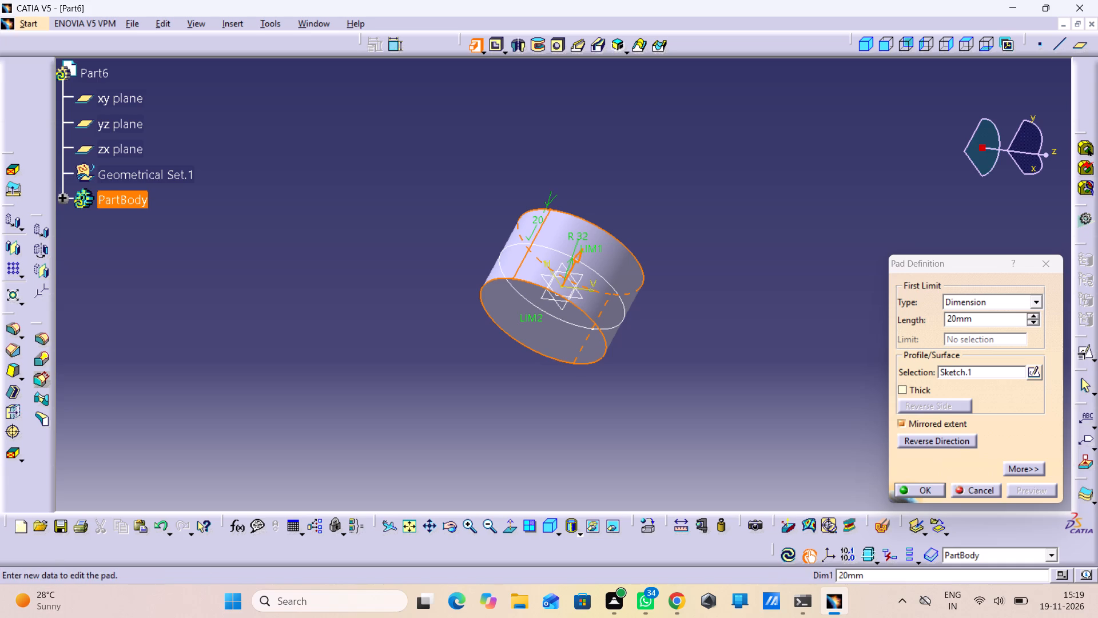
Set the mirrored pad's length to 44 mm and complete the pad.
drag(989, 323, 767, 324)
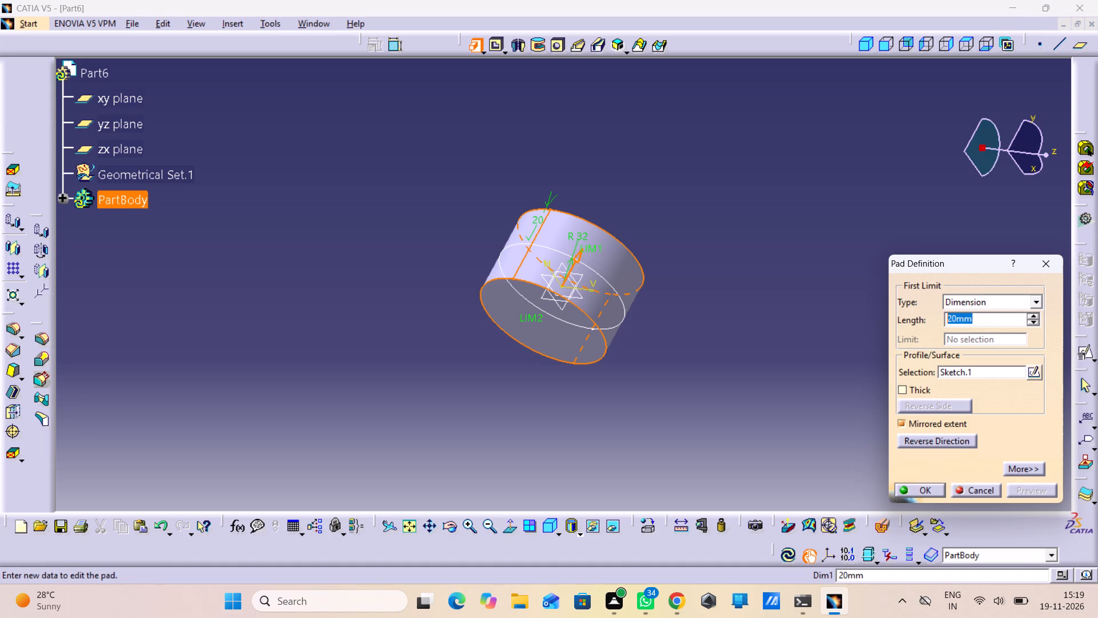
text(44)
key(Return)
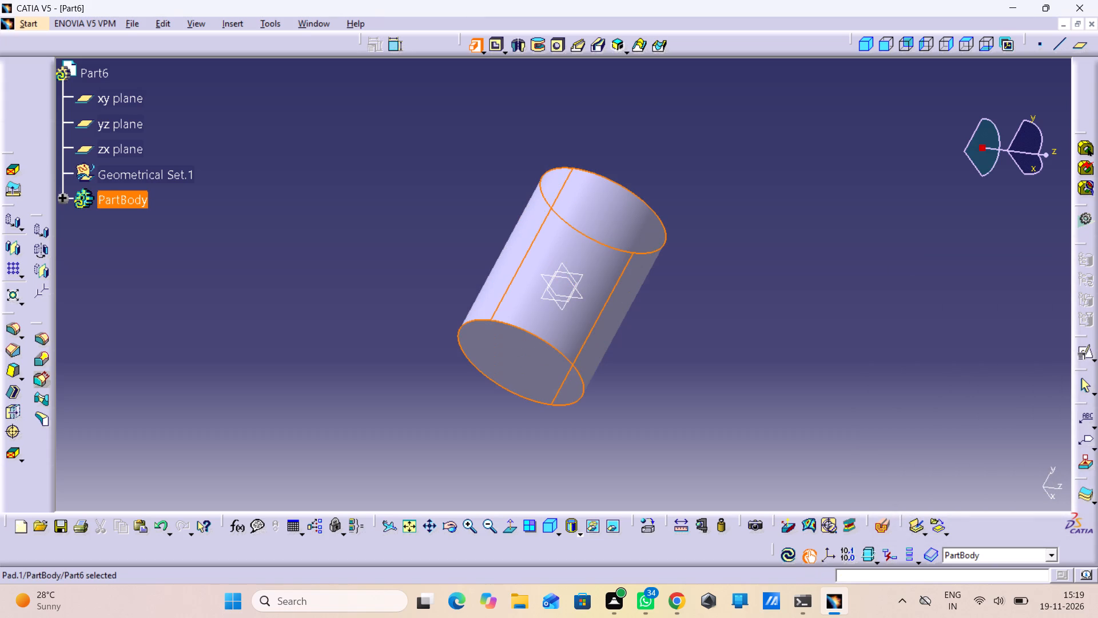
click(707, 332)
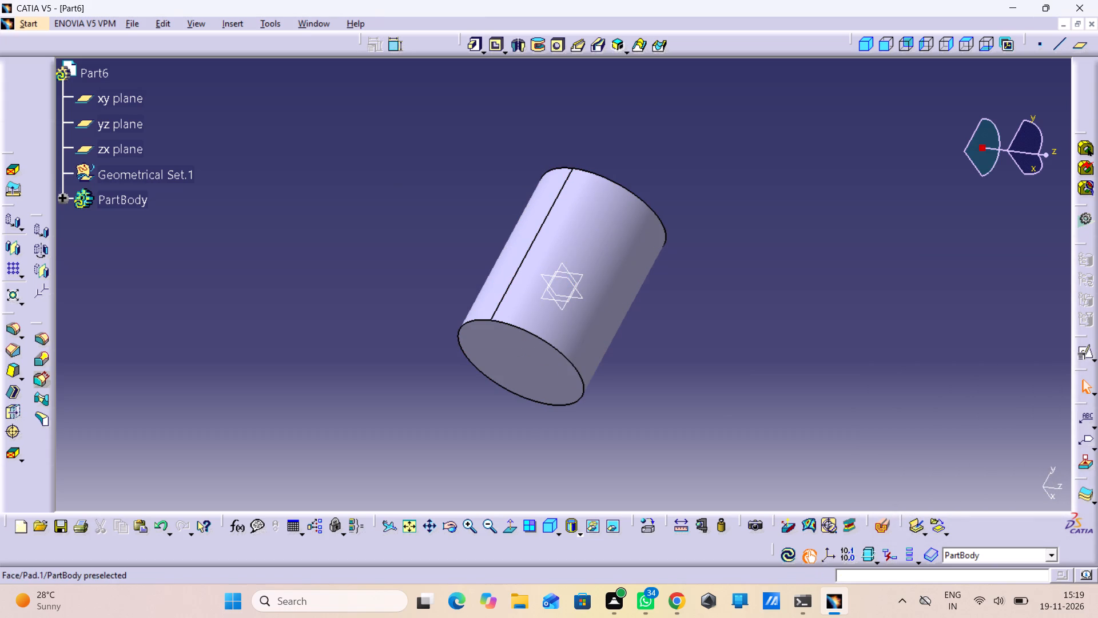
Examine the completed cylinder from several sides.
middle_drag(596, 428, 837, 312)
right_drag(596, 428, 837, 312)
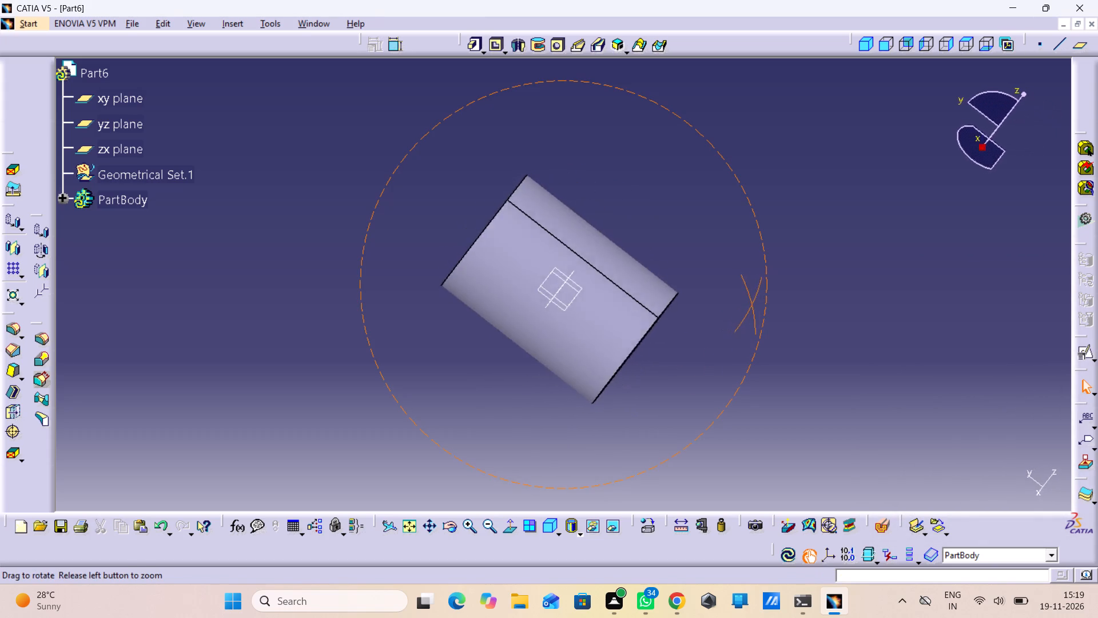
middle_drag(837, 312, 626, 226)
right_drag(837, 312, 626, 226)
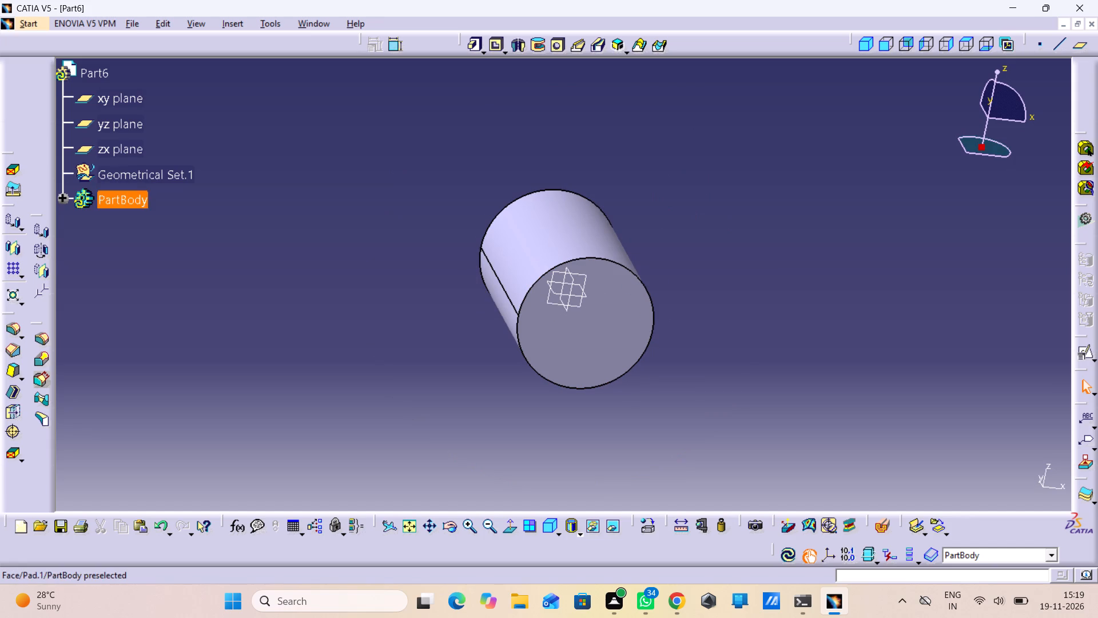
middle_drag(505, 340, 547, 356)
right_drag(490, 350, 547, 356)
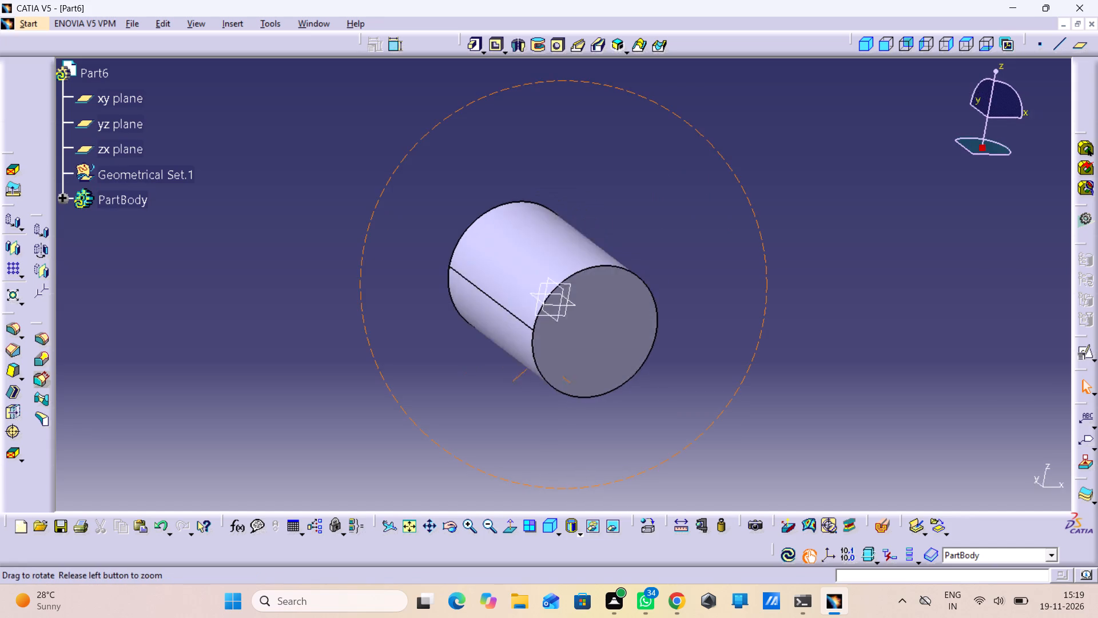
right_drag(547, 356, 567, 356)
middle_drag(547, 356, 567, 356)
click(539, 300)
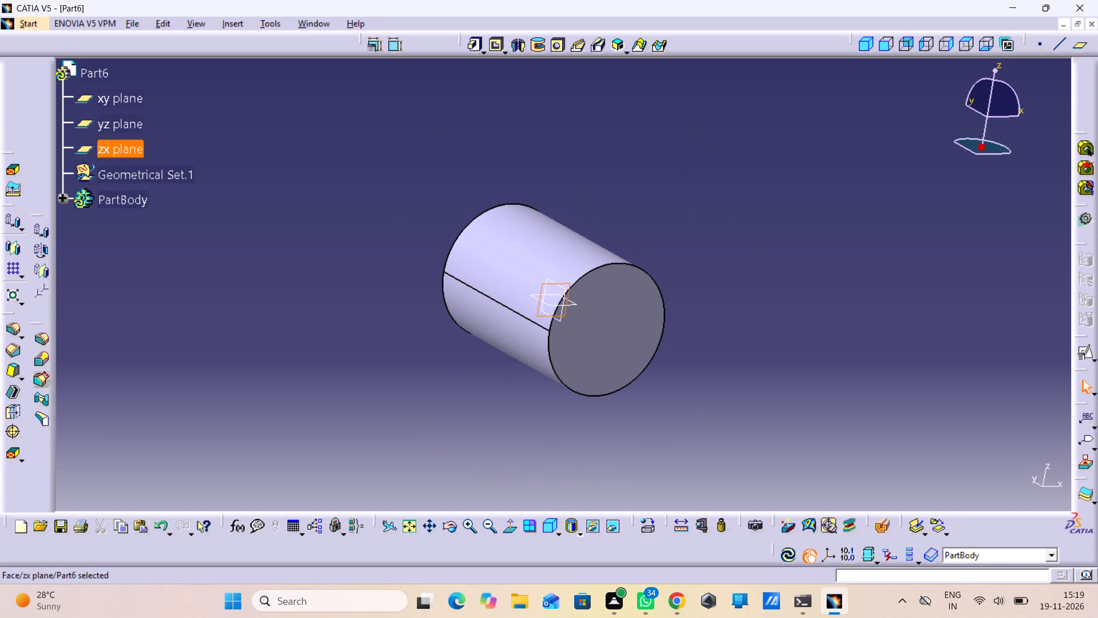
click(732, 283)
Edit the cylinder pad, setting its circle's radius to 36 mm and its mirrored length to 30 mm.
double_click(587, 249)
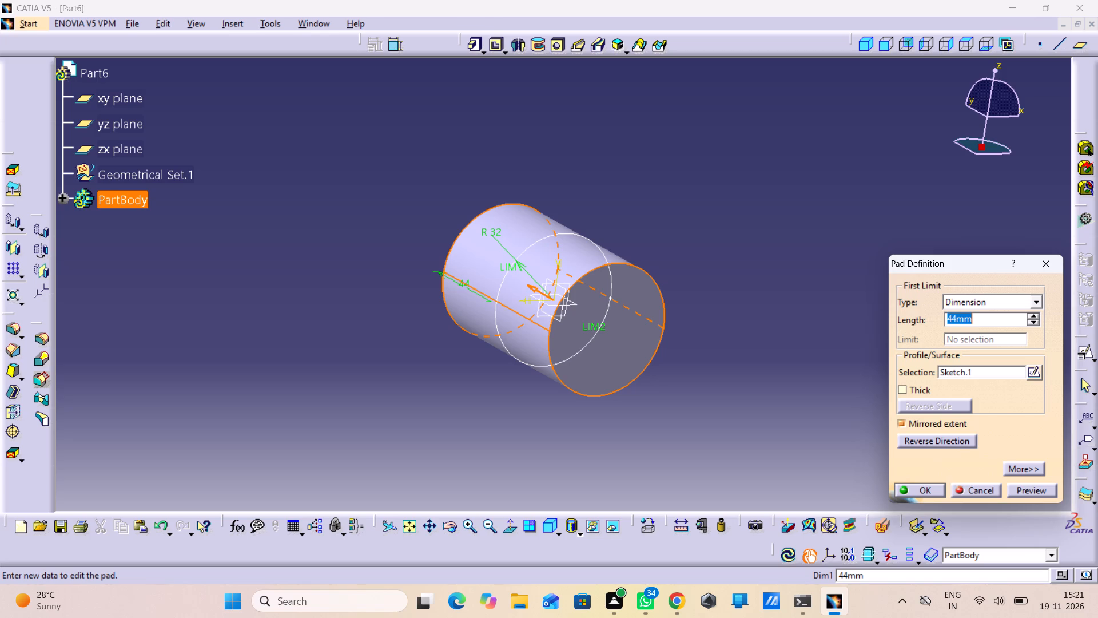
double_click(492, 235)
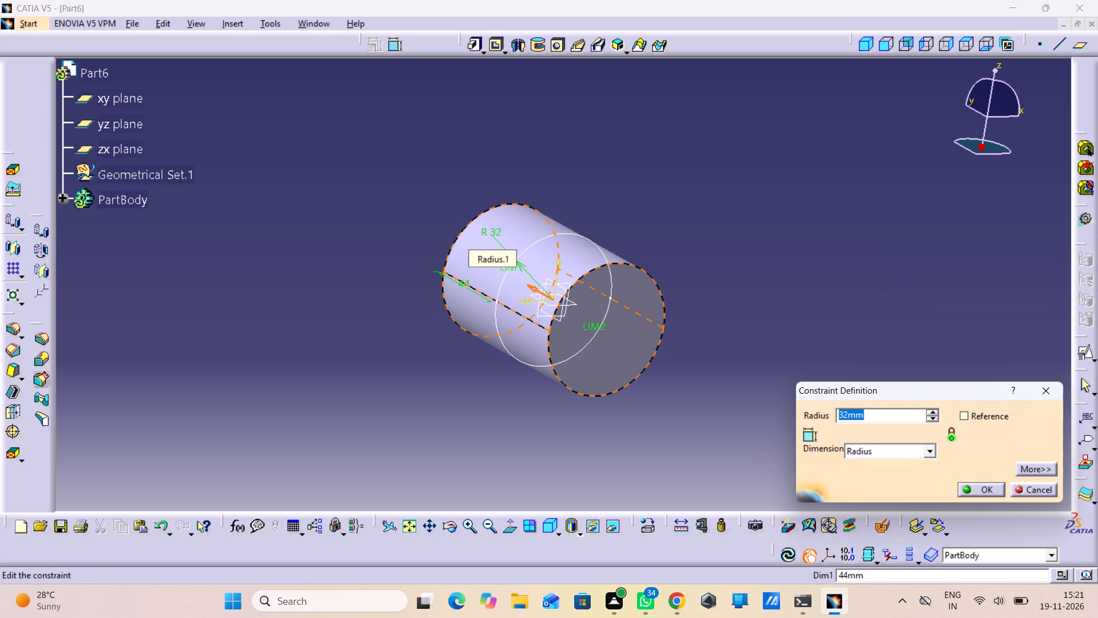
text(36)
click(976, 493)
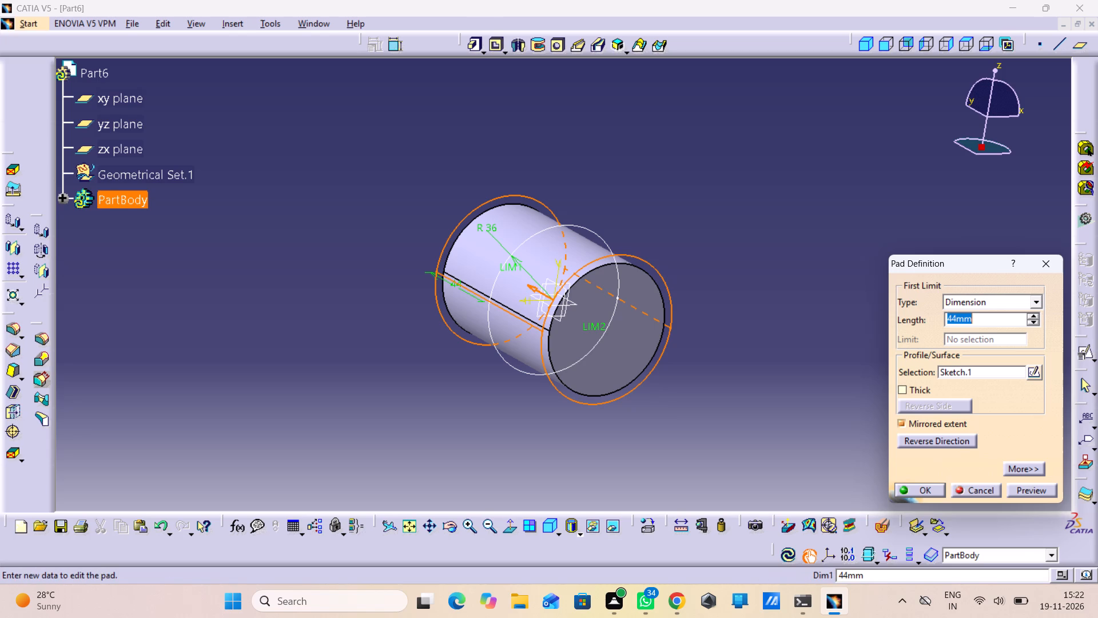
text(30)
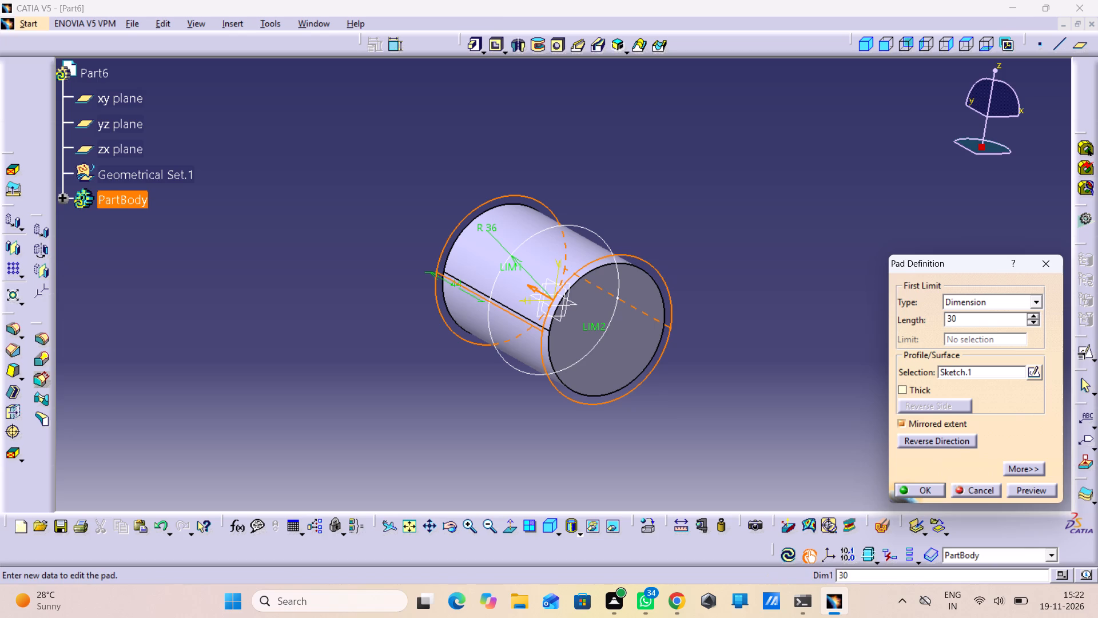
drag(1033, 495, 1035, 505)
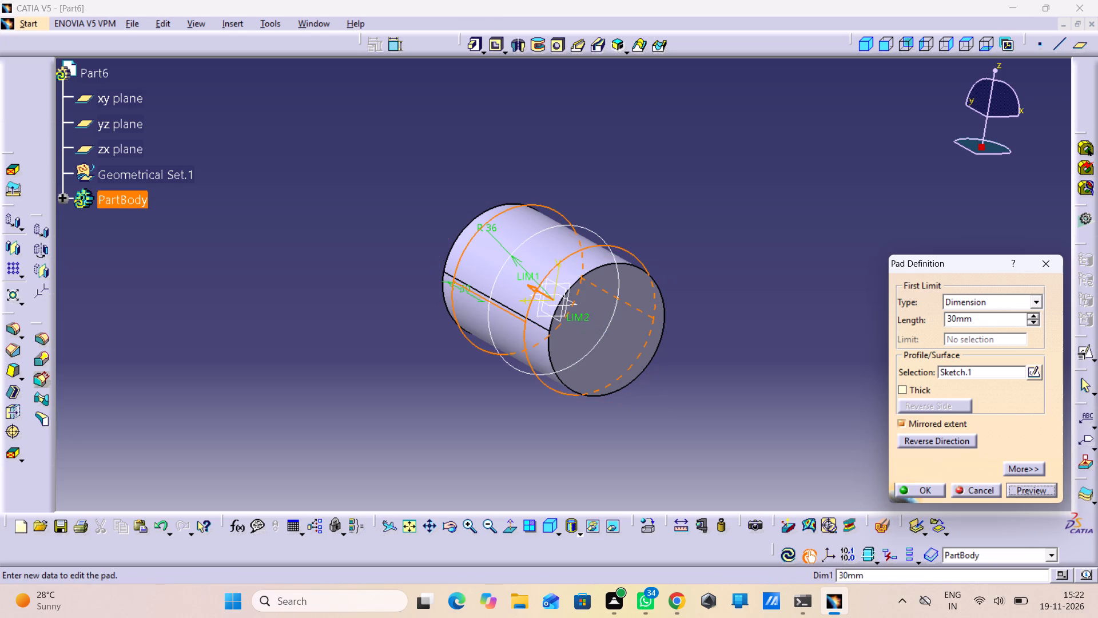
click(908, 488)
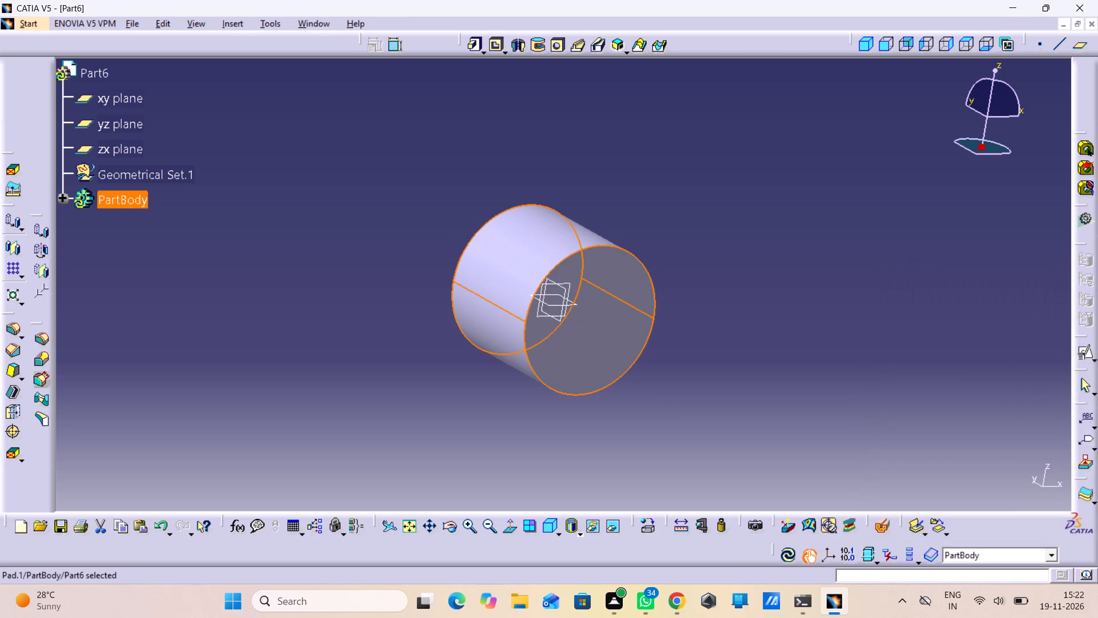
click(761, 462)
Examine the resized cylinder's end faces and curved side from several directions.
middle_drag(343, 373, 598, 340)
right_drag(463, 338, 598, 340)
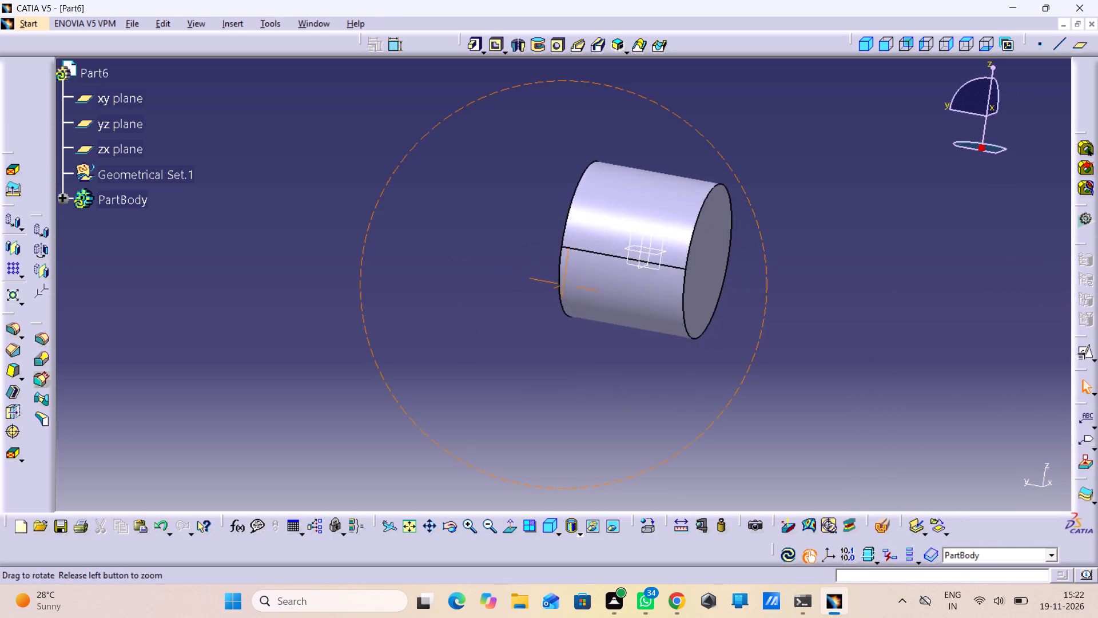
right_drag(598, 340, 661, 361)
middle_drag(598, 340, 662, 362)
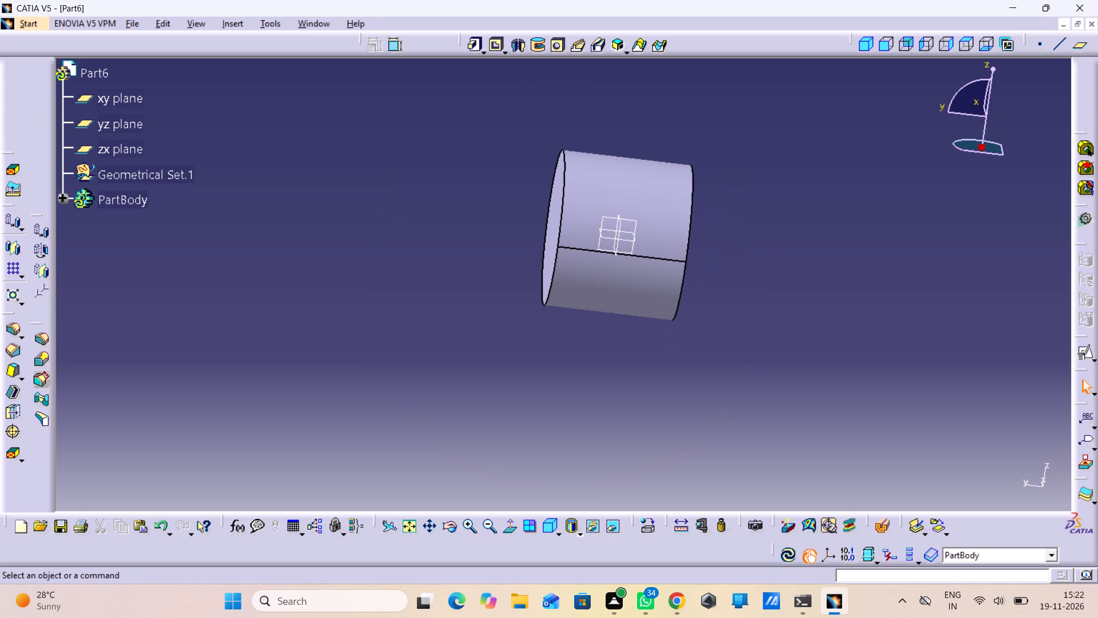
middle_drag(657, 371, 625, 365)
right_drag(657, 371, 625, 365)
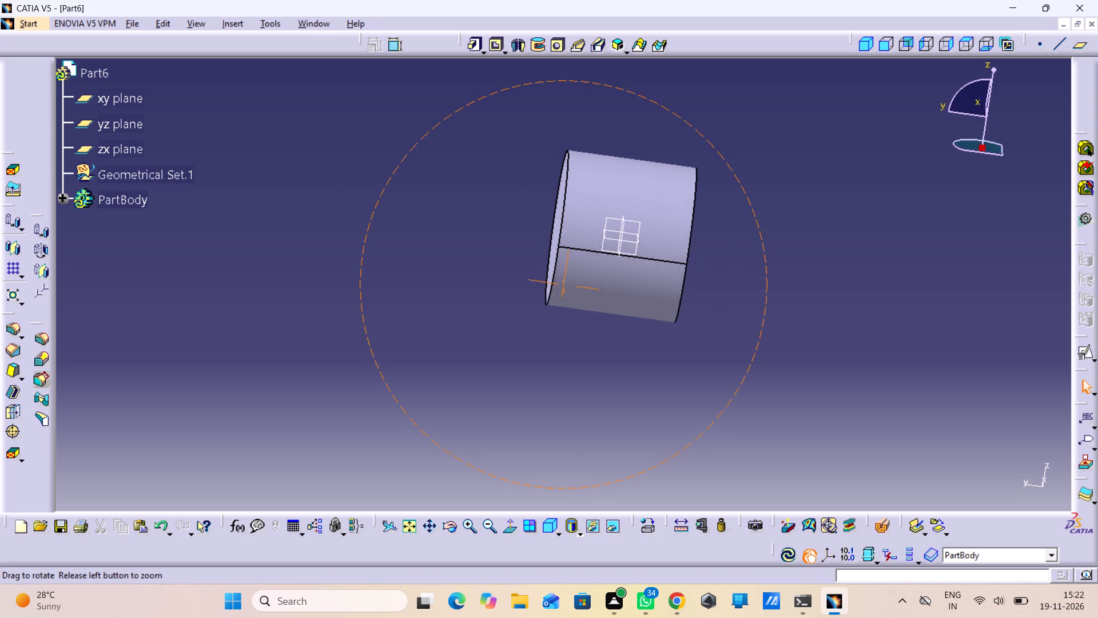
middle_drag(625, 365, 439, 297)
right_drag(625, 365, 439, 297)
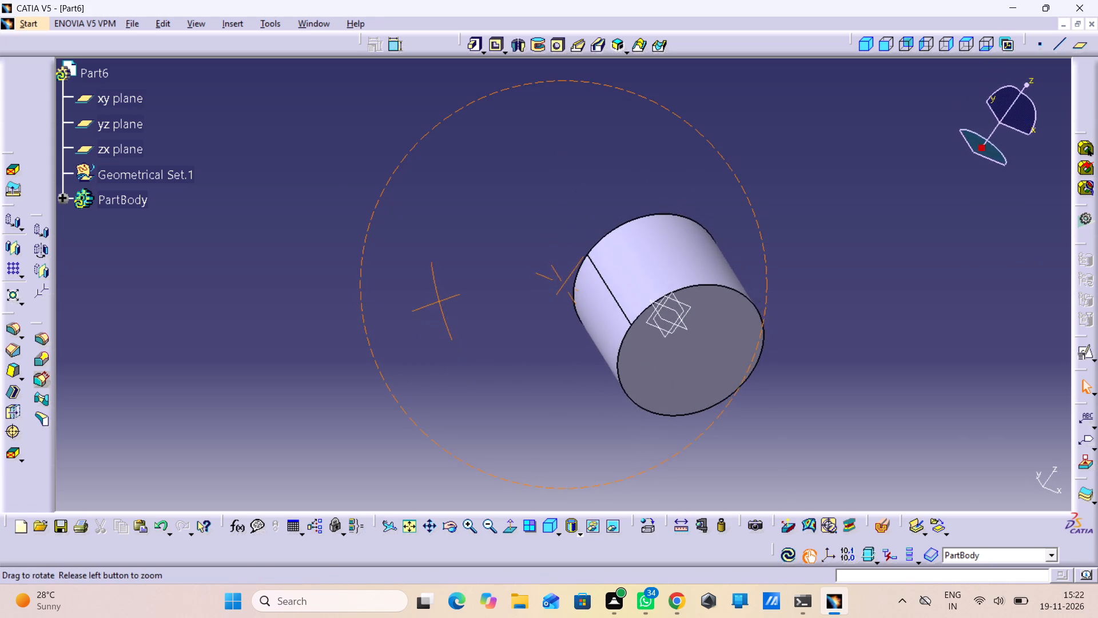
middle_drag(439, 297, 439, 291)
right_drag(439, 297, 439, 291)
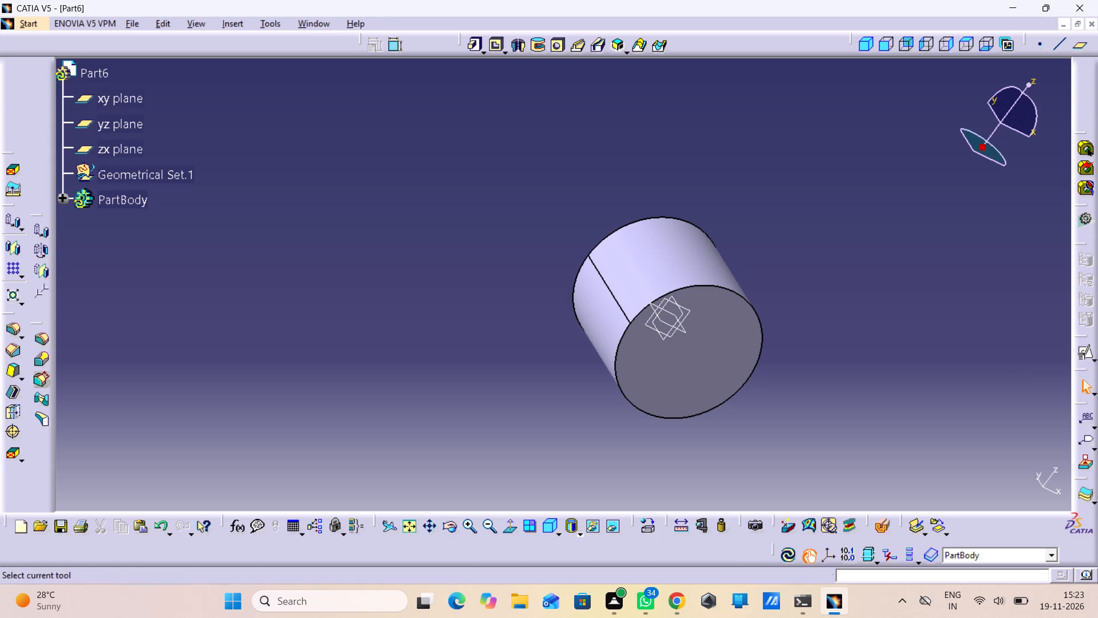
middle_drag(701, 352, 661, 327)
right_drag(701, 340, 661, 327)
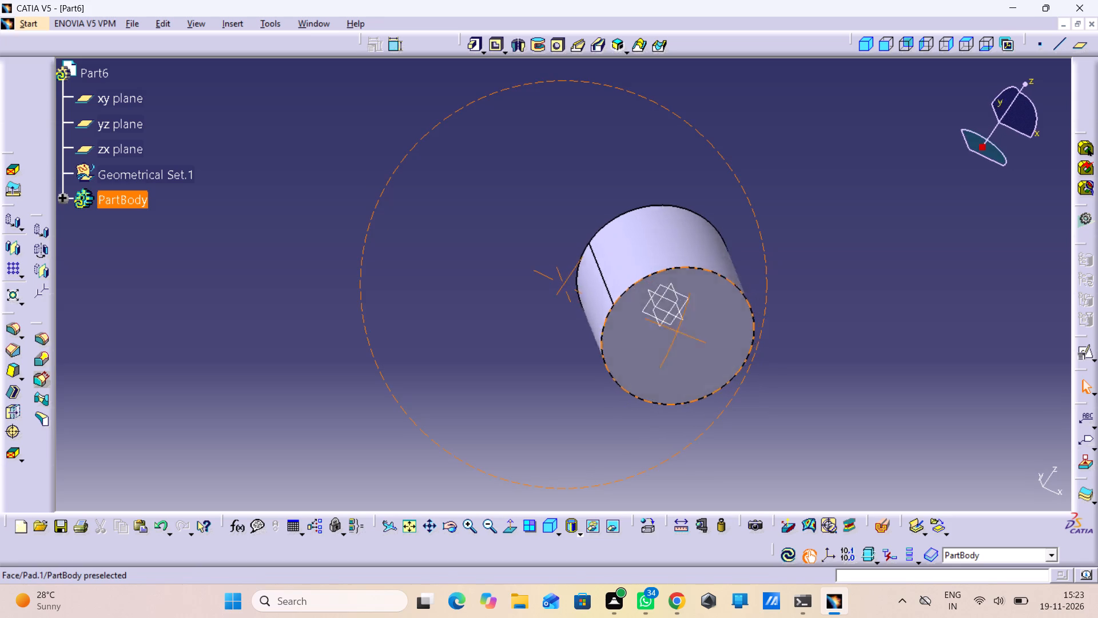
middle_drag(661, 327, 627, 241)
right_drag(661, 327, 627, 241)
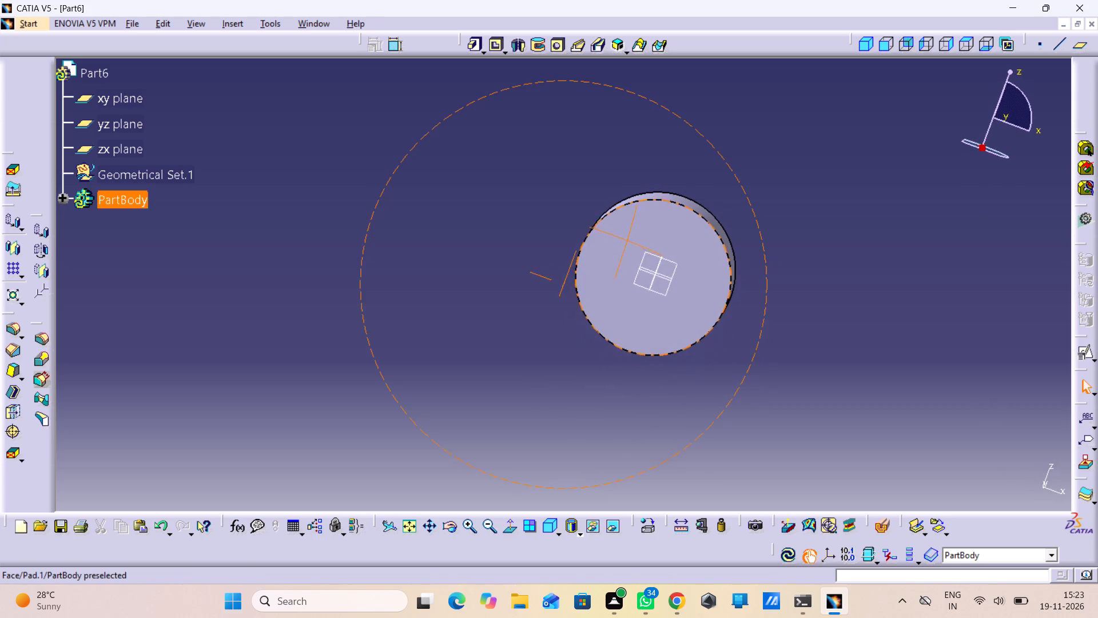
middle_drag(627, 241, 795, 256)
right_drag(627, 241, 795, 256)
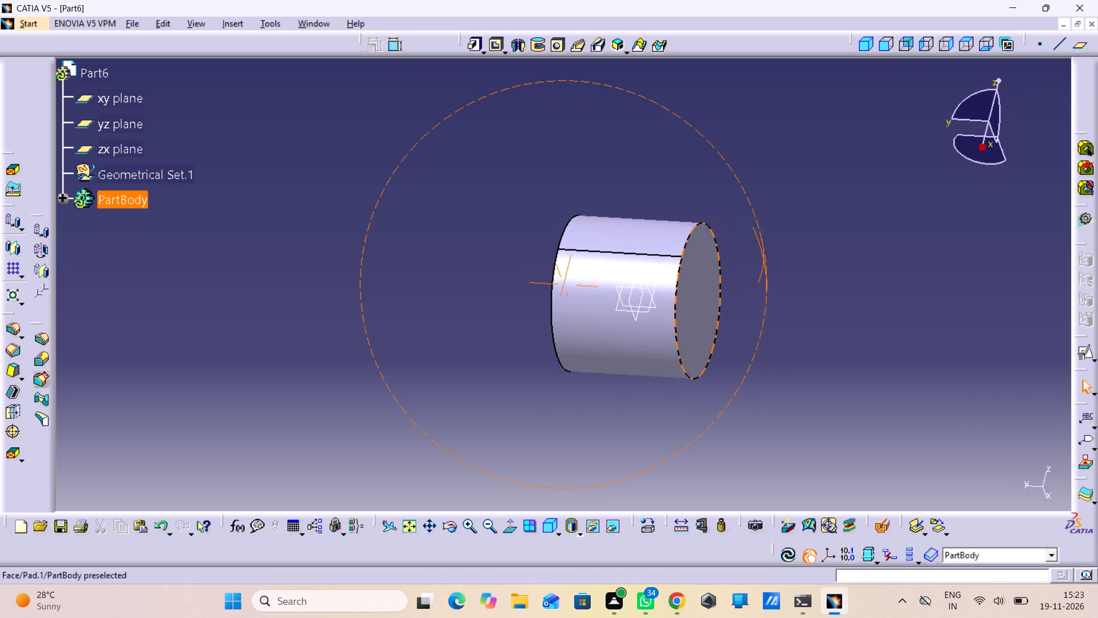
middle_drag(795, 256, 622, 312)
right_drag(795, 256, 630, 309)
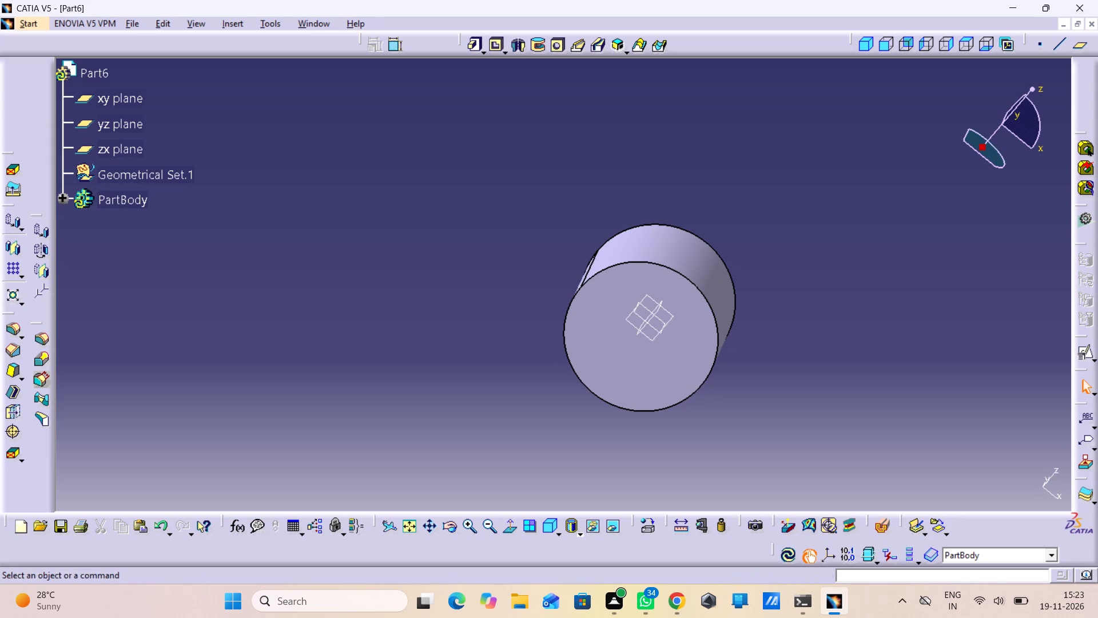
Open a new positioned sketch on the zx plane with implicit origin and orientation.
click(553, 529)
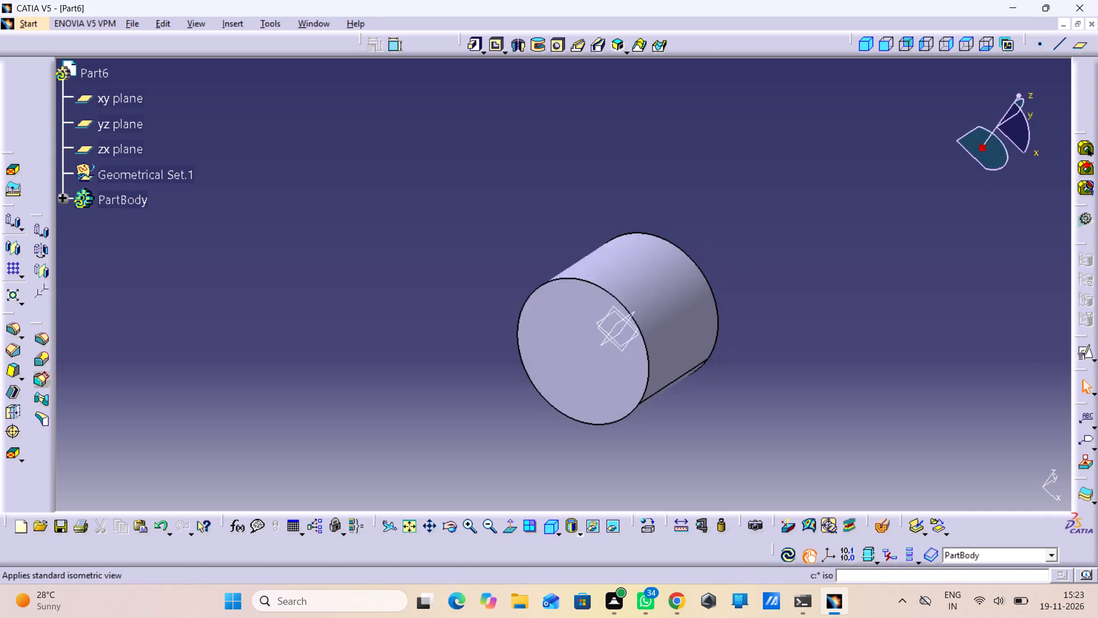
click(553, 529)
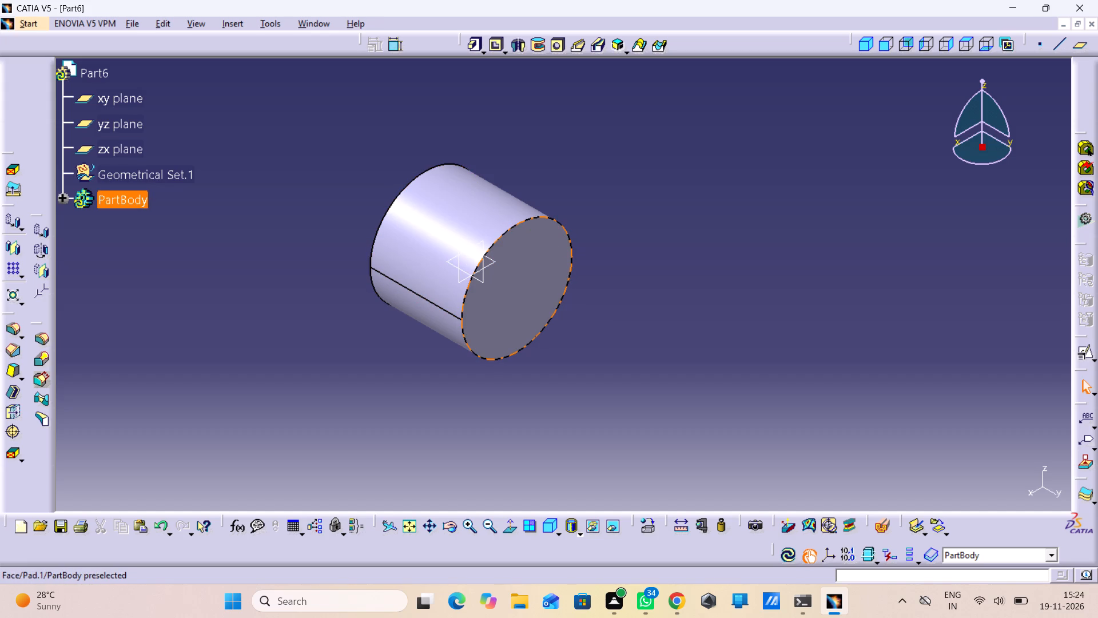
click(457, 267)
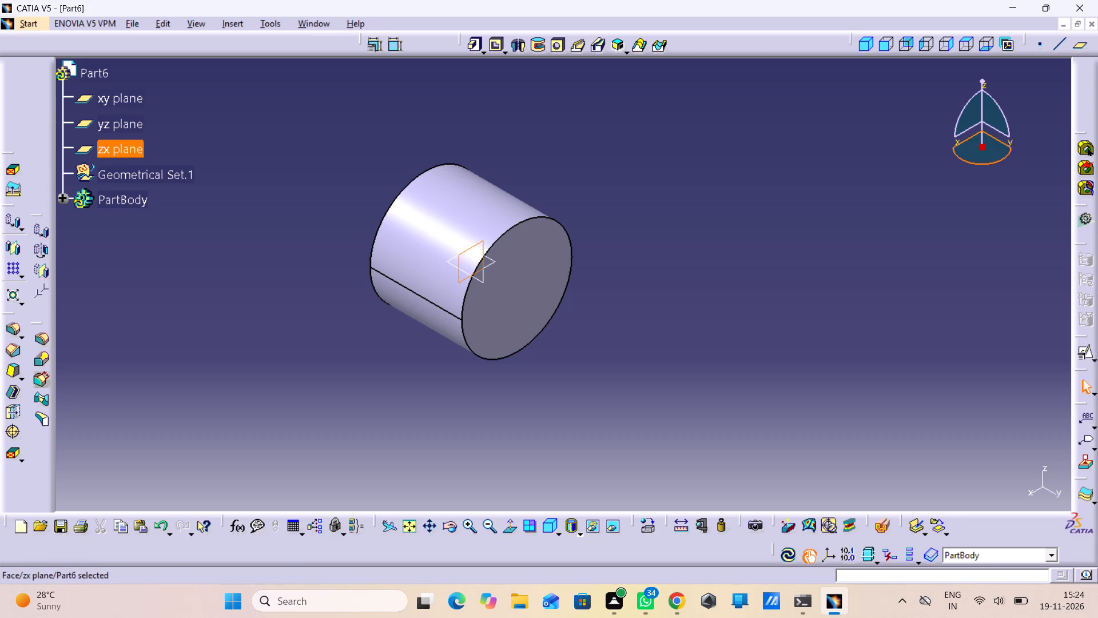
click(1083, 358)
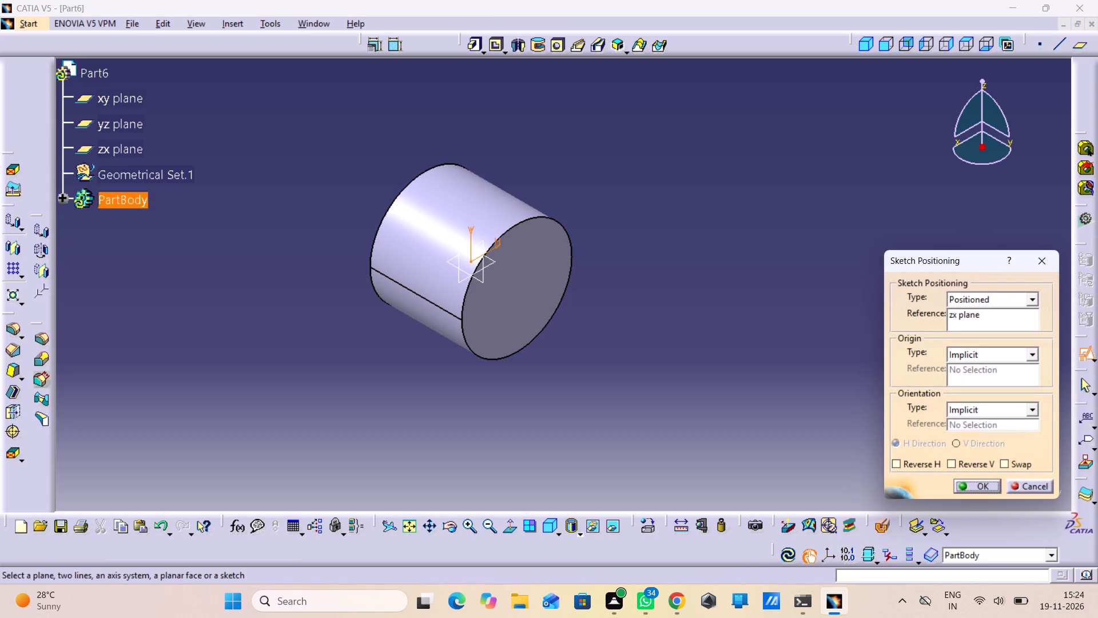
click(980, 484)
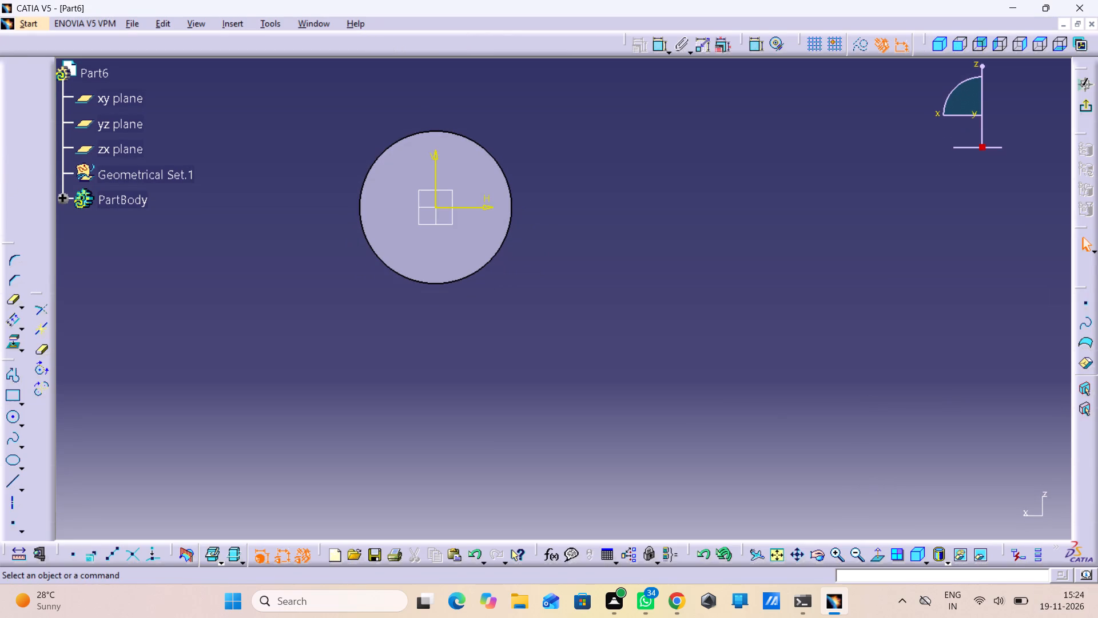
middle_drag(665, 417, 826, 485)
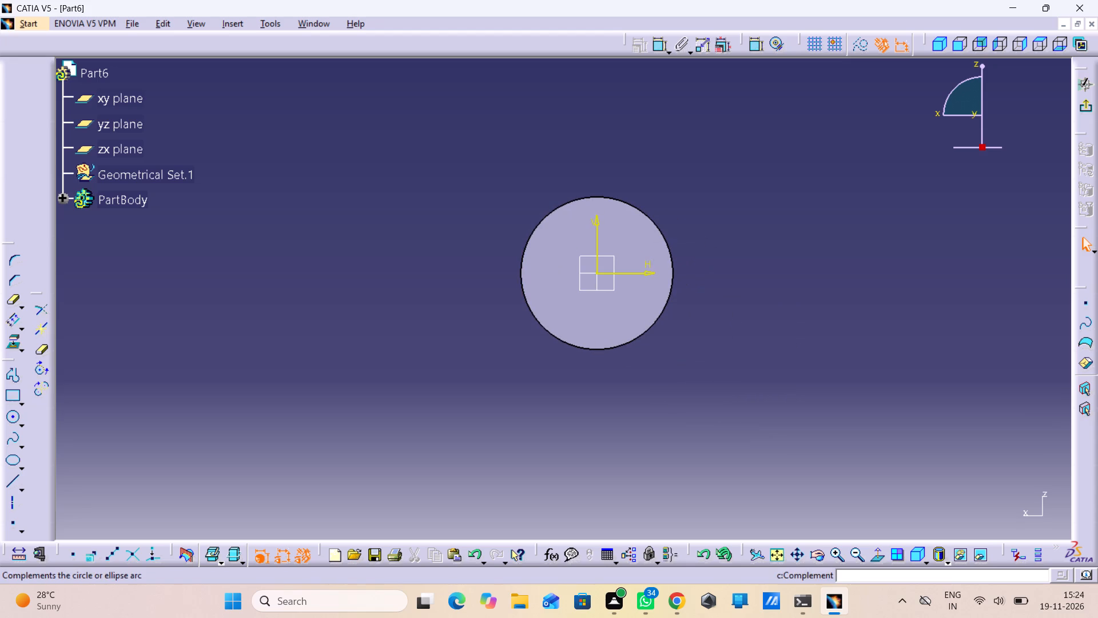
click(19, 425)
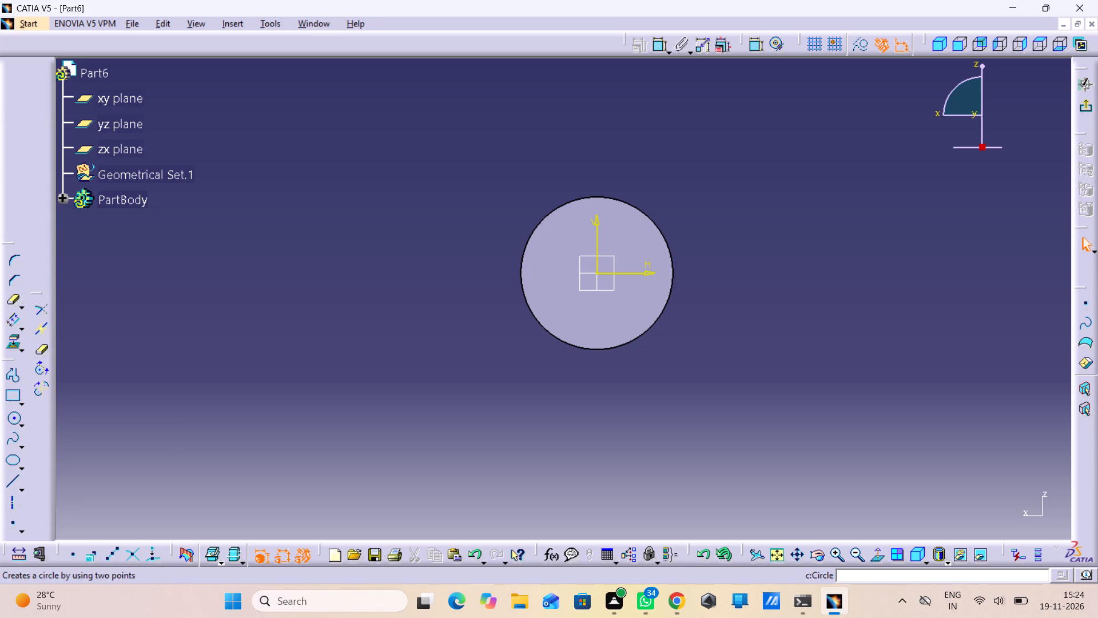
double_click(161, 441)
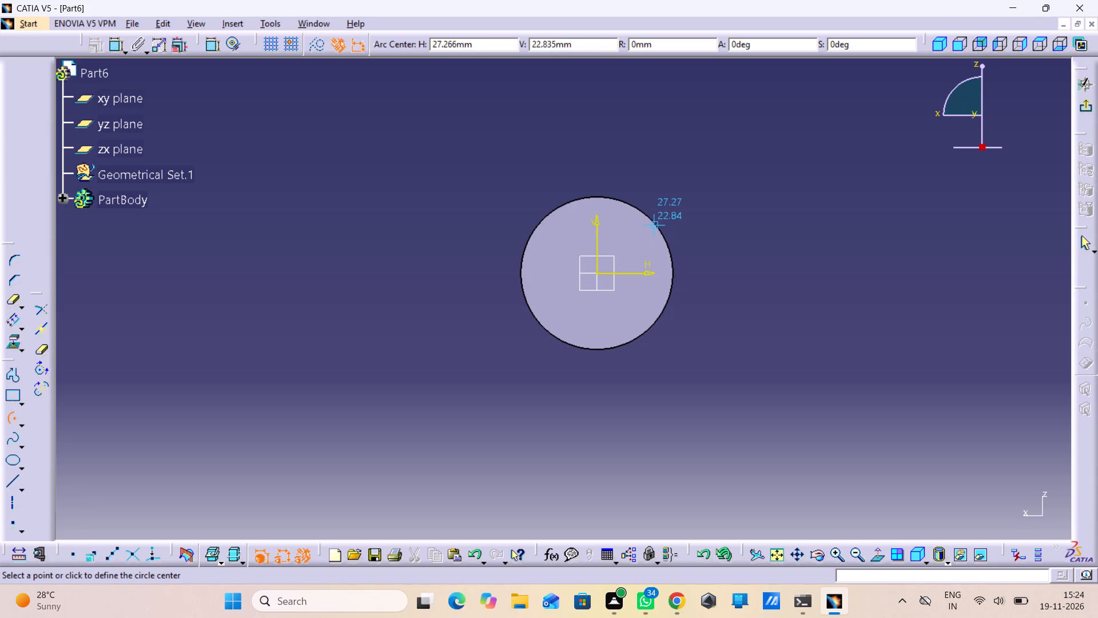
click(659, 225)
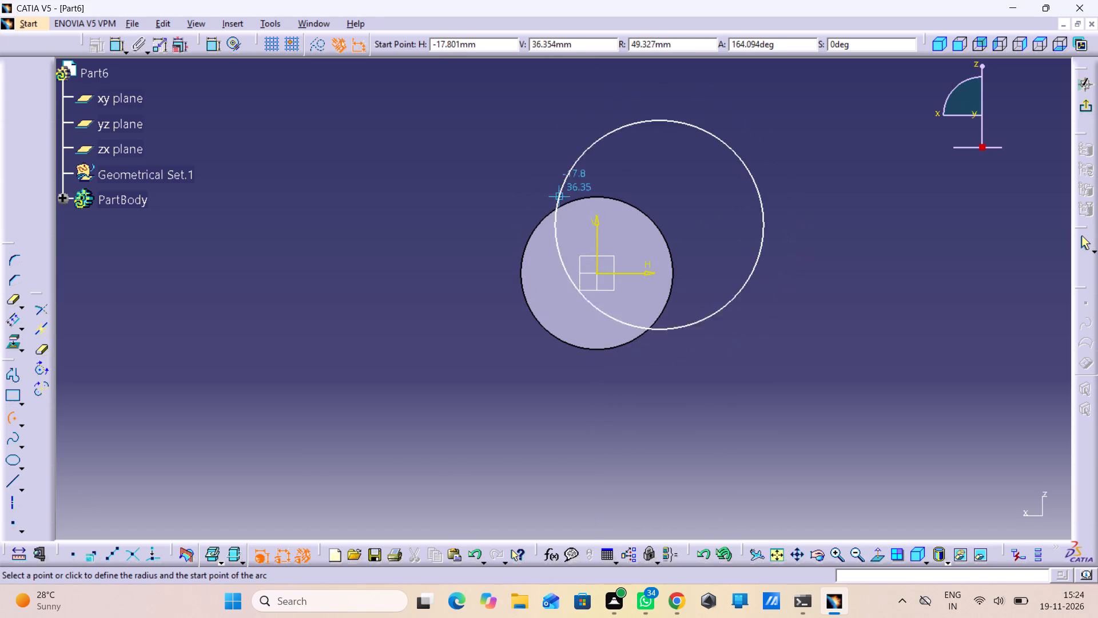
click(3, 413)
Sketch a three-point arc of about 58 mm radius curving above the cylinder's circular outline, ending near H -43 mm, V 73 mm.
click(20, 423)
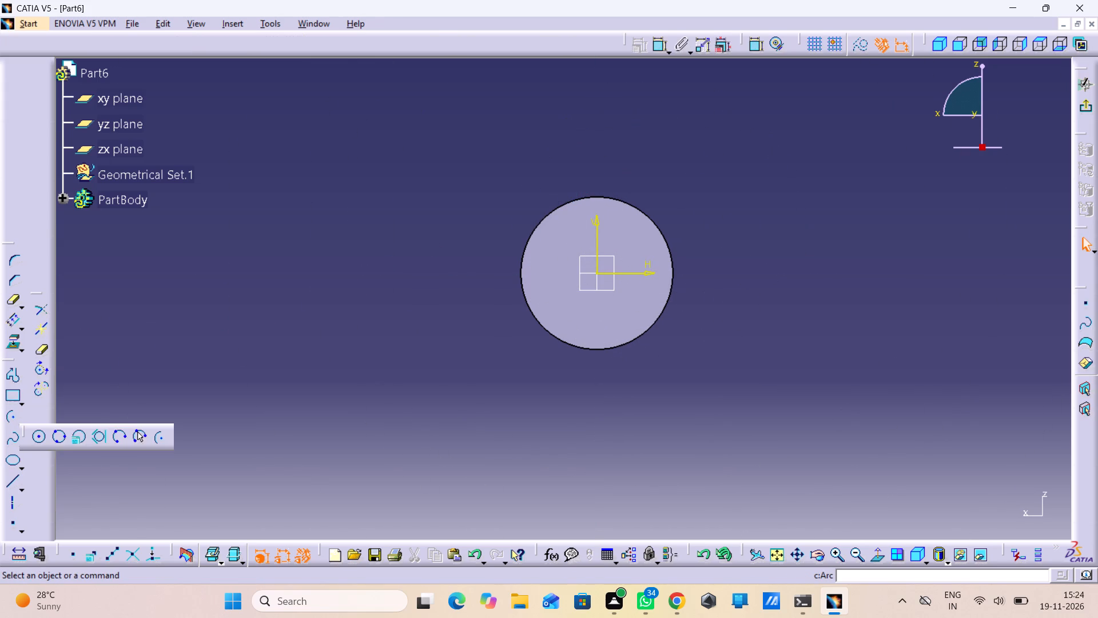
click(121, 436)
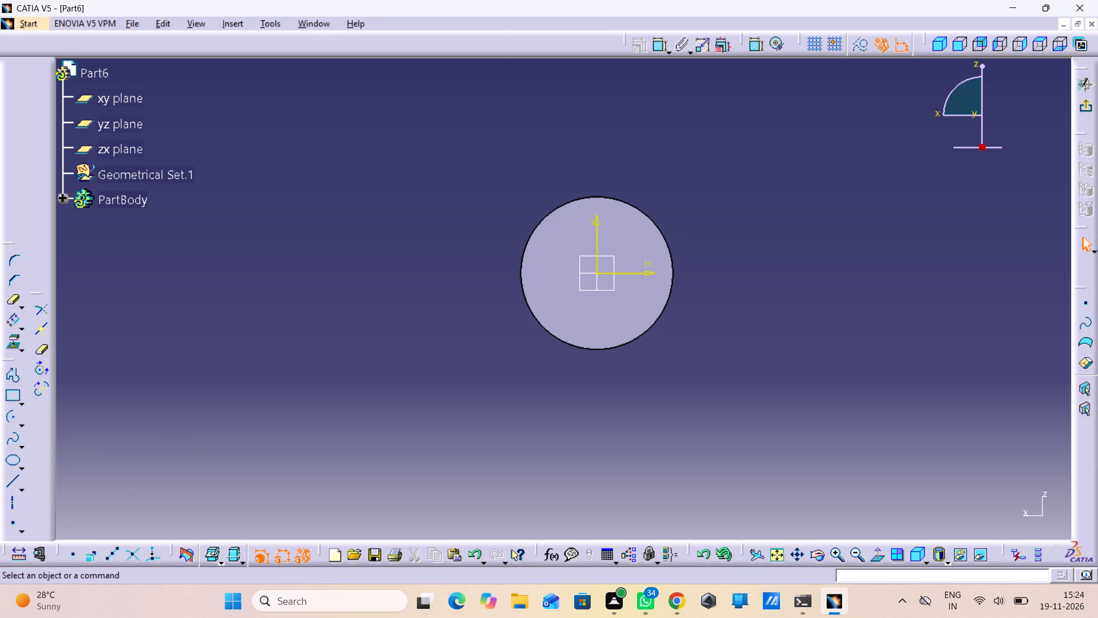
click(670, 228)
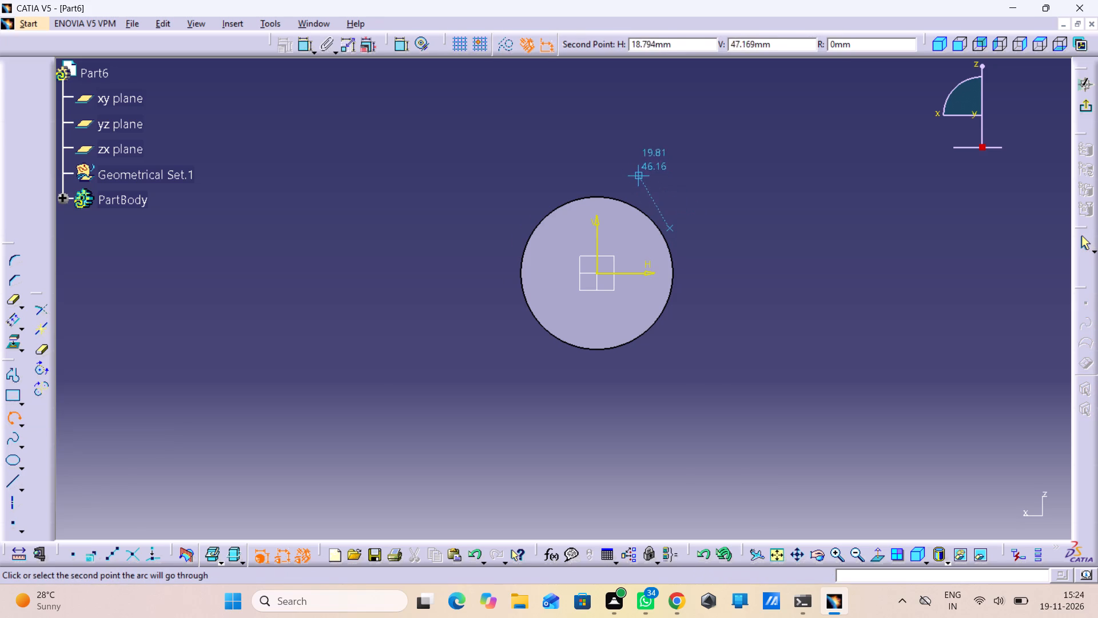
click(609, 130)
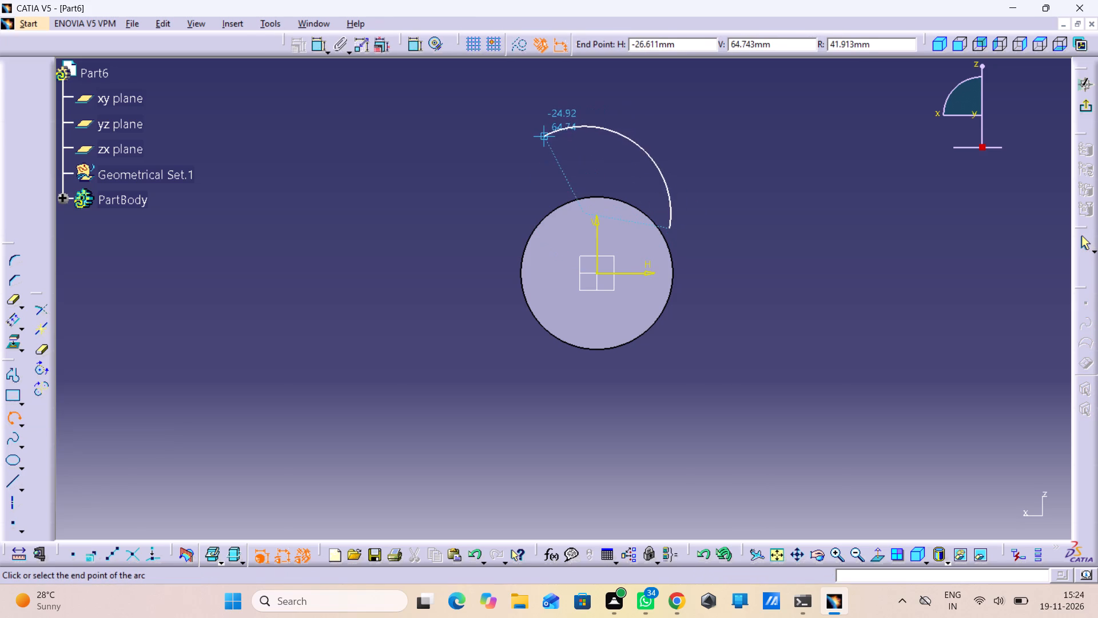
click(506, 121)
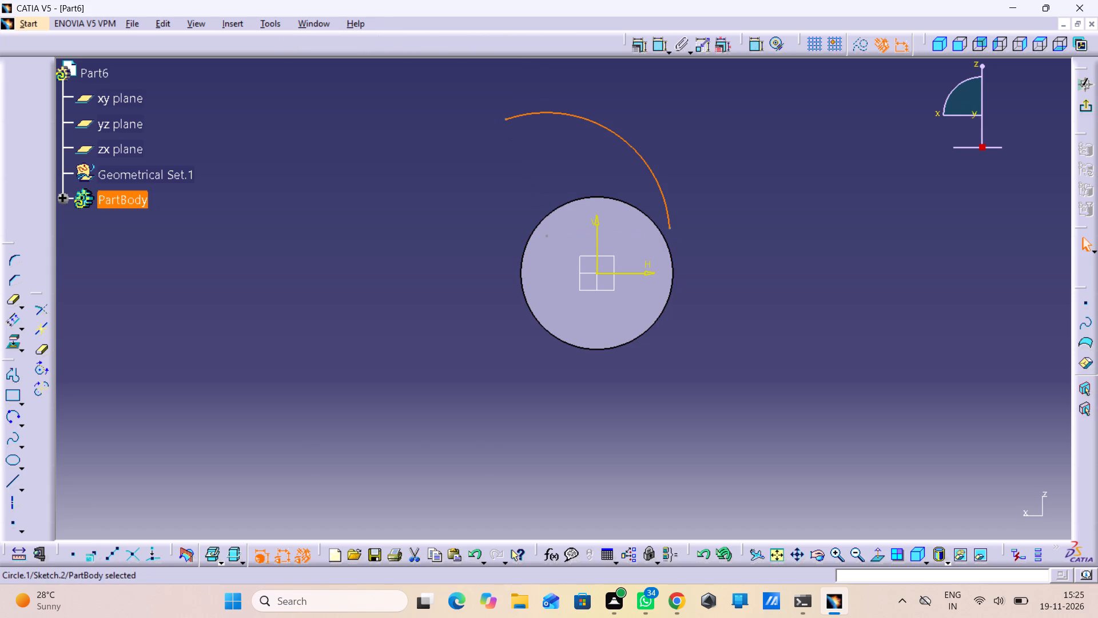
click(745, 198)
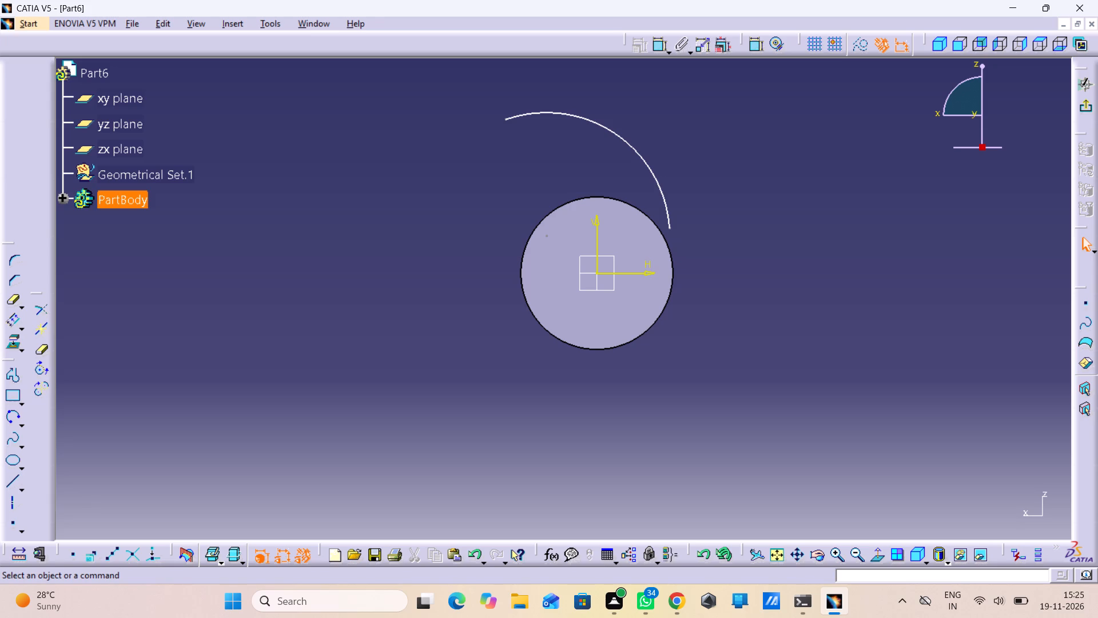
Add a radius dimension to the arc above the cylinder and set it to 57 mm.
triple_click(661, 49)
click(658, 49)
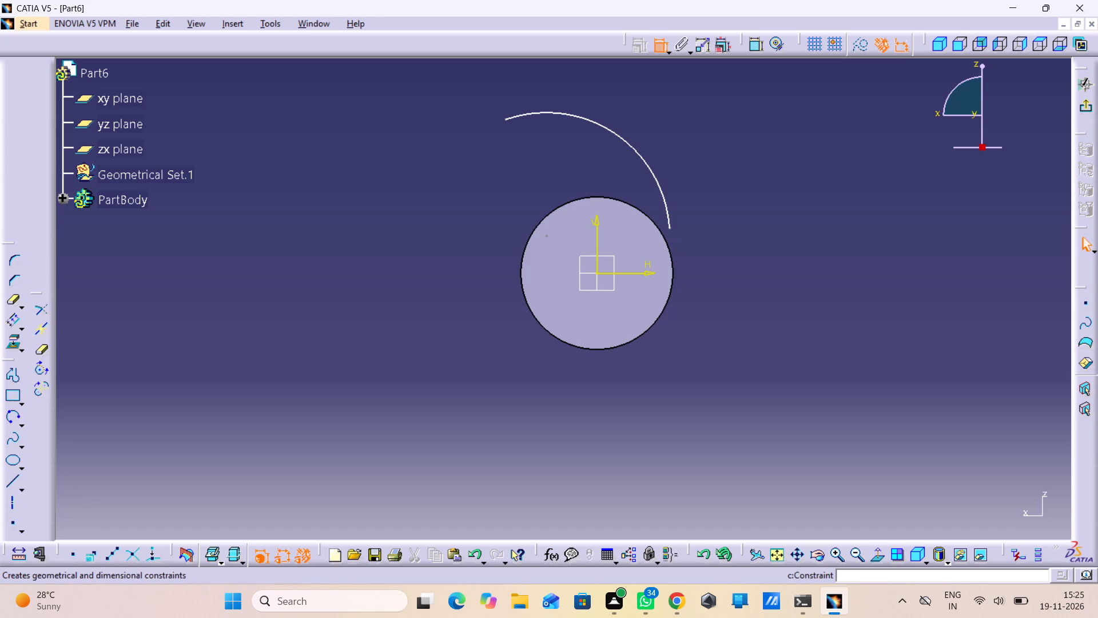
double_click(658, 49)
click(624, 138)
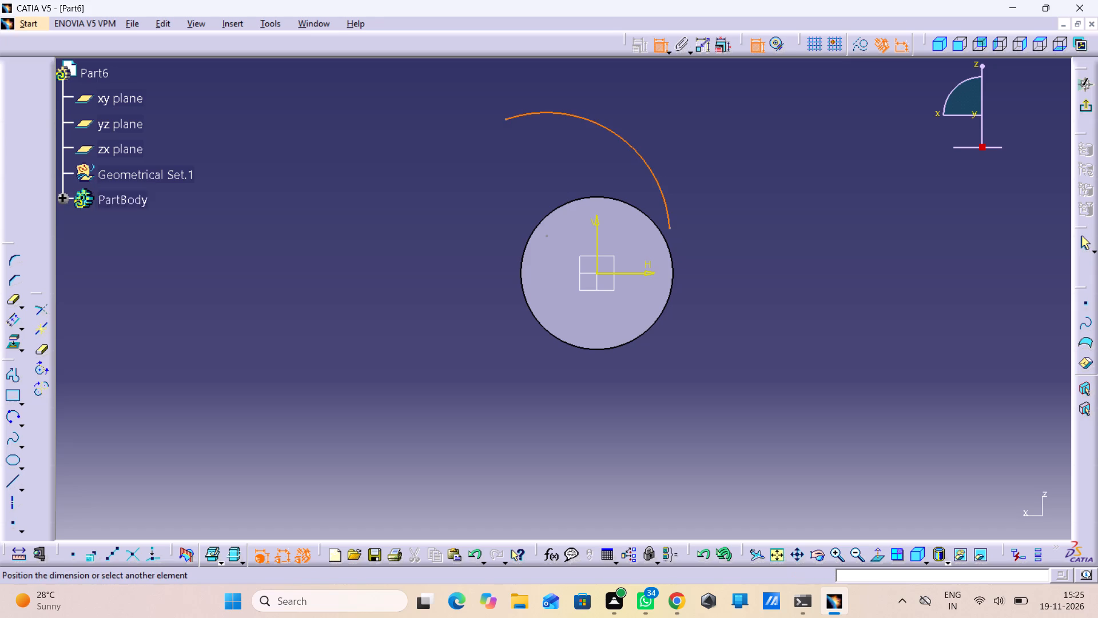
click(698, 176)
double_click(698, 170)
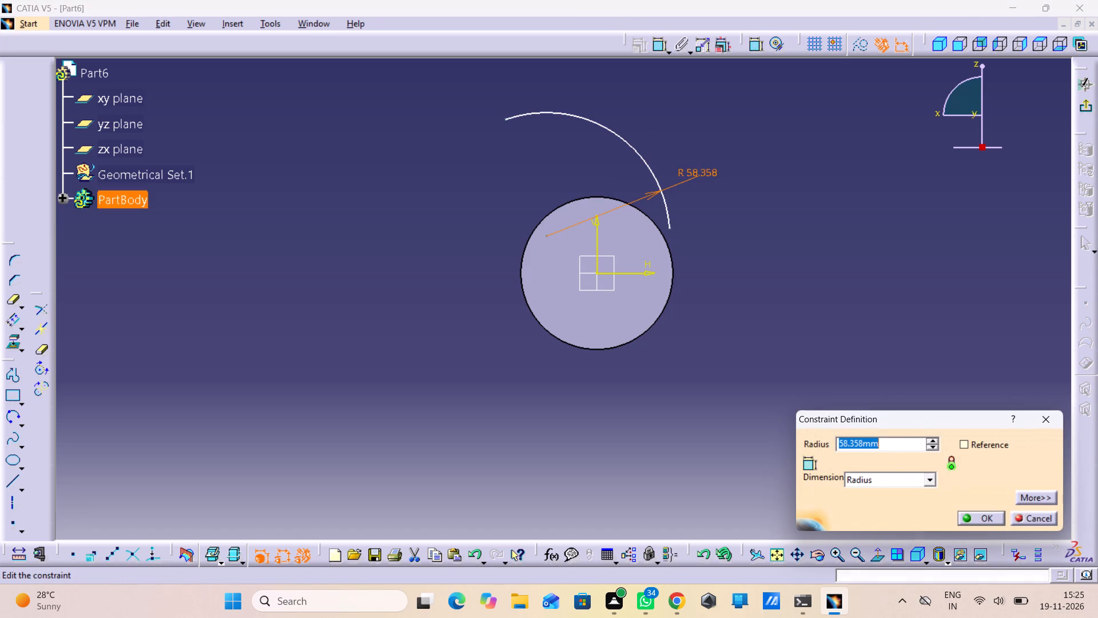
text(57)
key(Return)
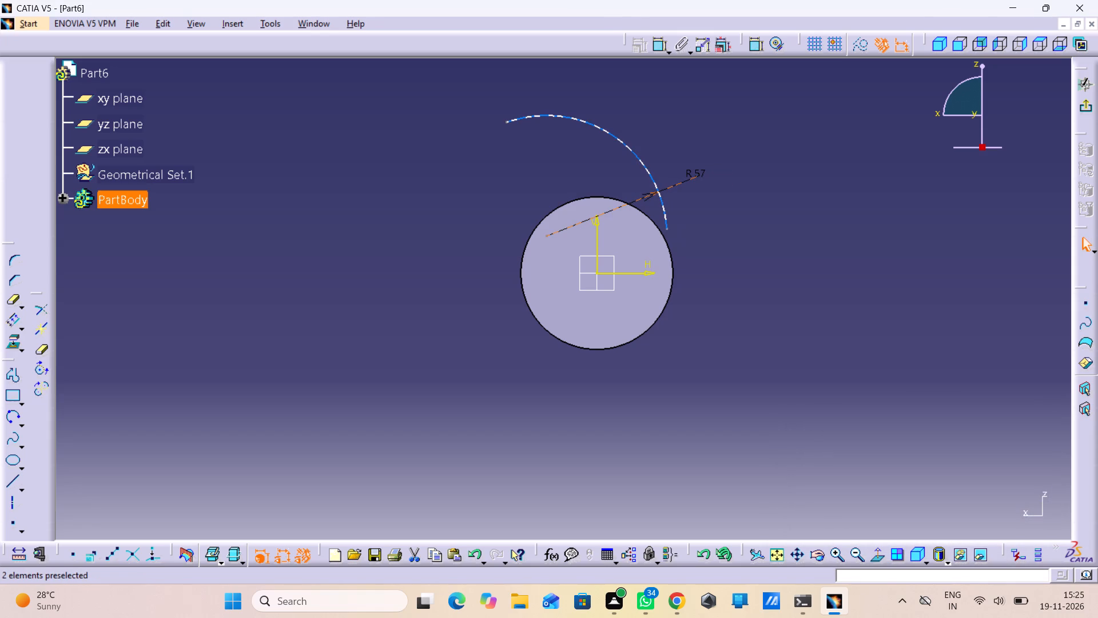
Move the arc's centre point close to the sketch origin, slightly below it on the negative H side, bringing the arc nearer the cylinder.
drag(546, 236, 581, 251)
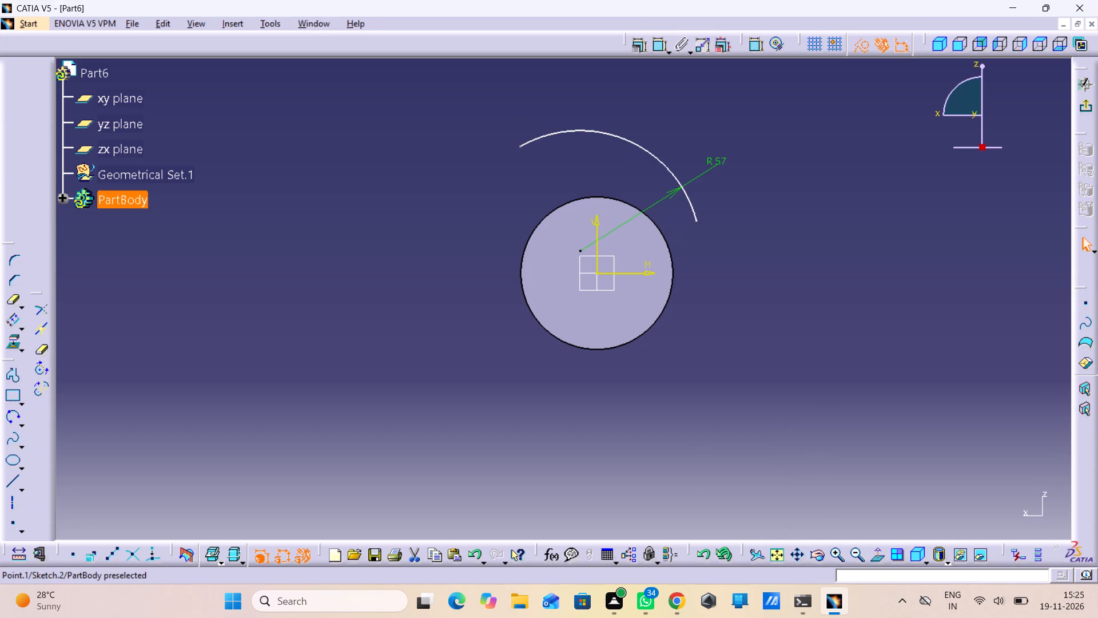
drag(581, 251, 579, 296)
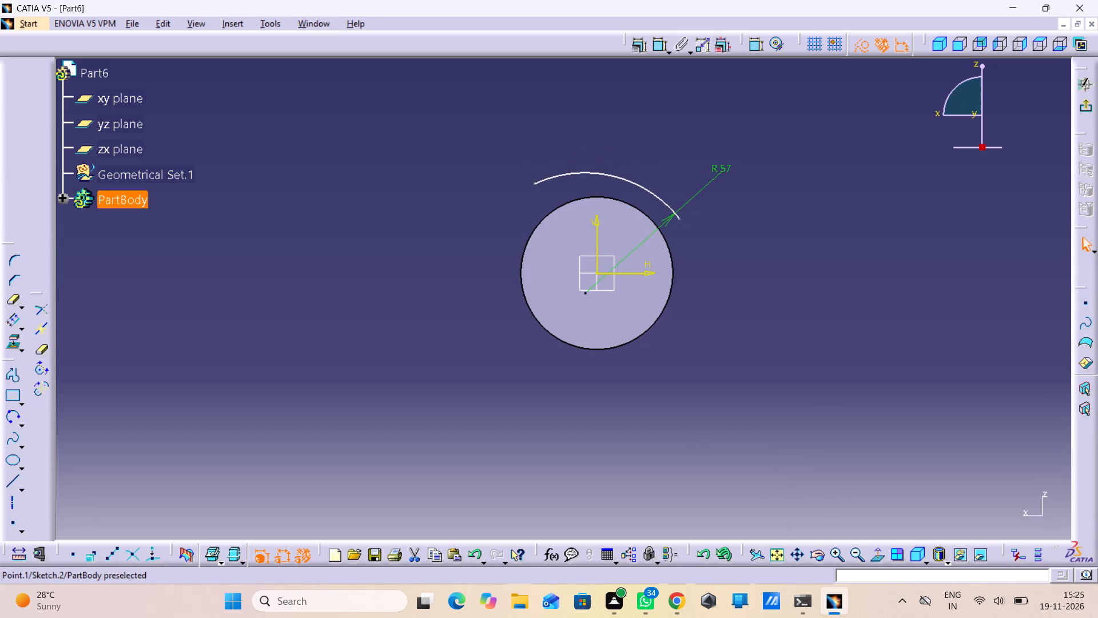
drag(579, 296, 580, 290)
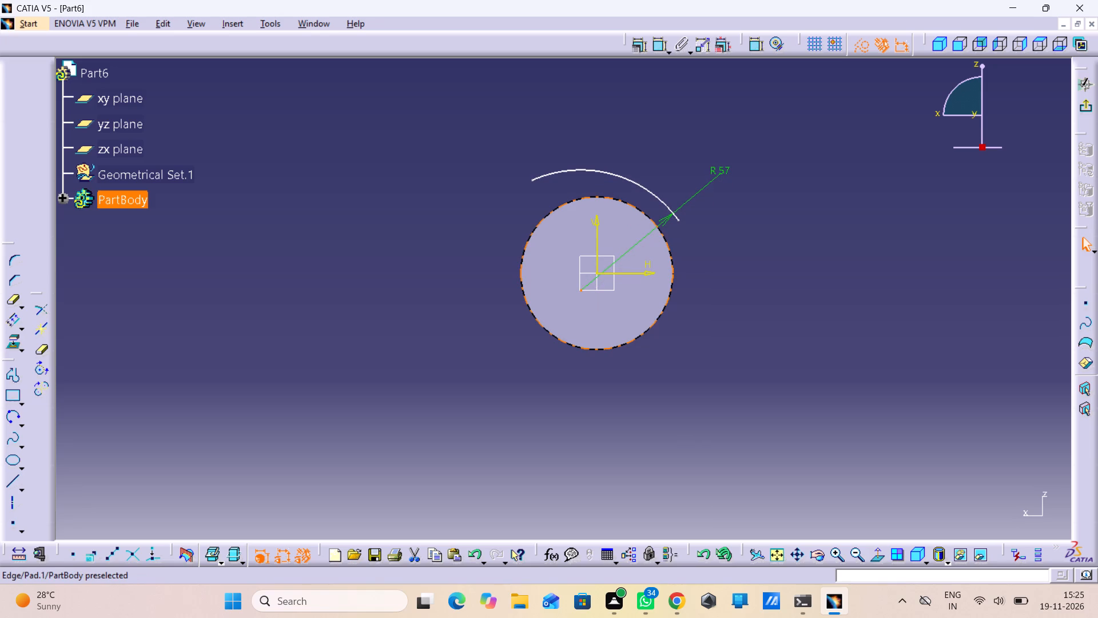
click(726, 302)
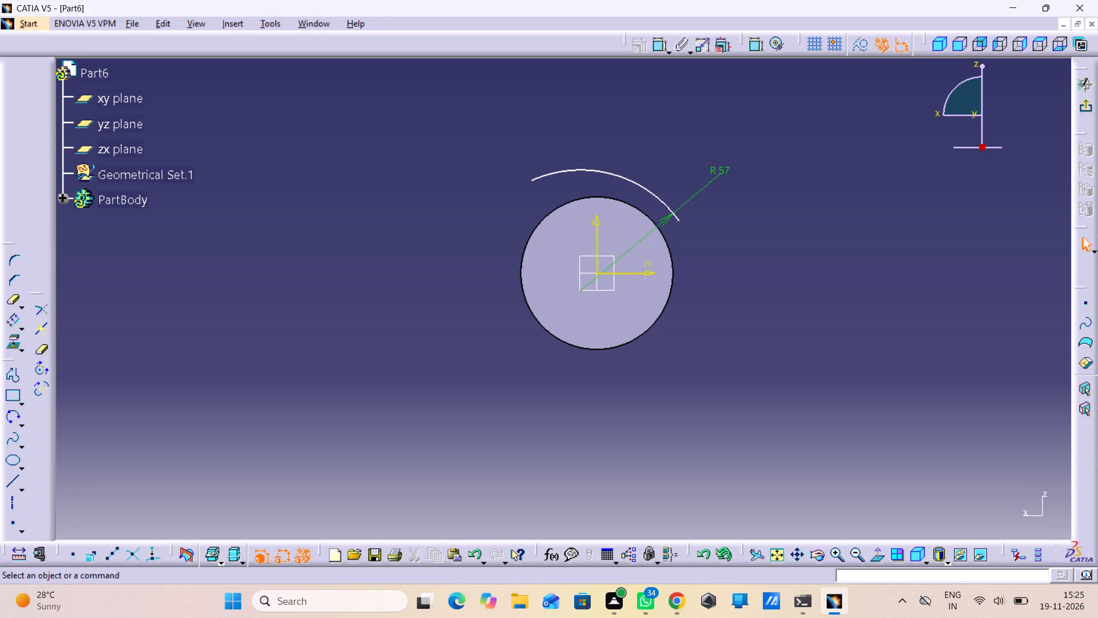
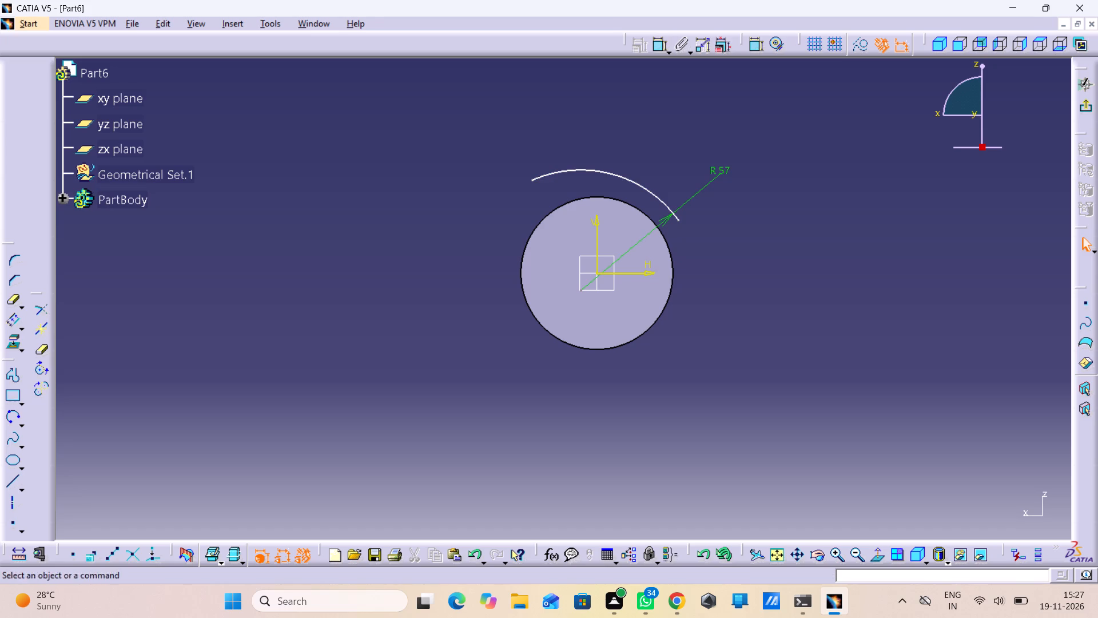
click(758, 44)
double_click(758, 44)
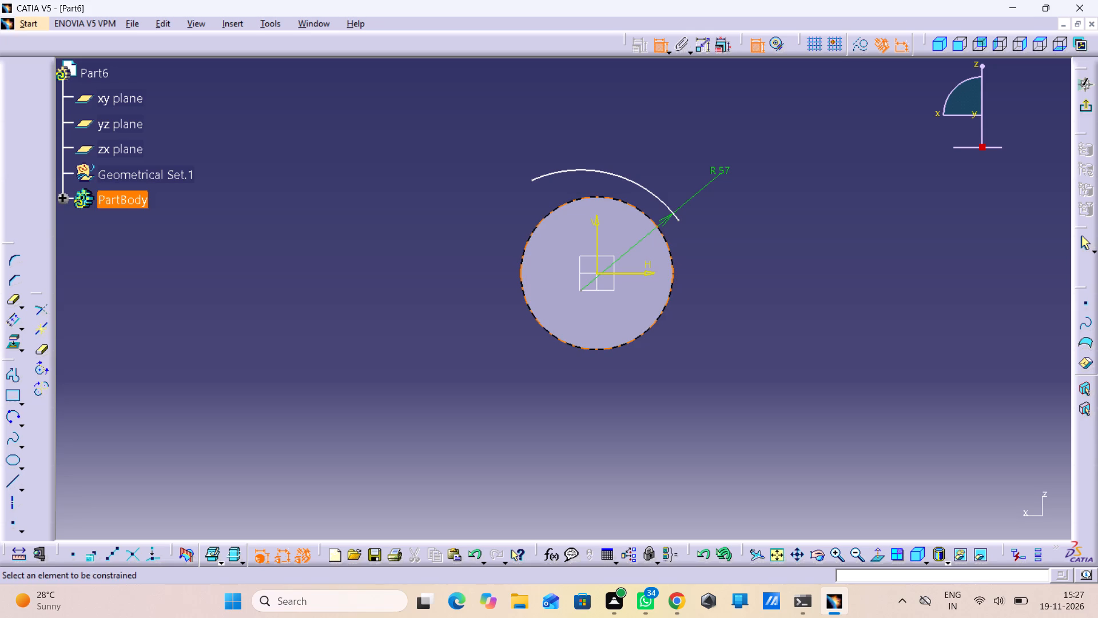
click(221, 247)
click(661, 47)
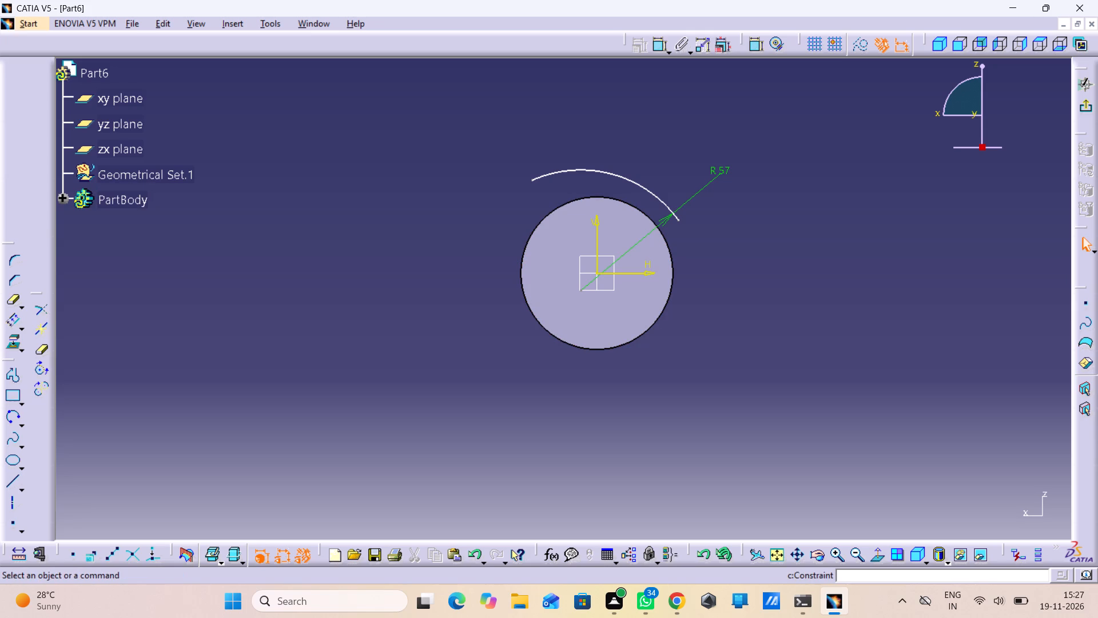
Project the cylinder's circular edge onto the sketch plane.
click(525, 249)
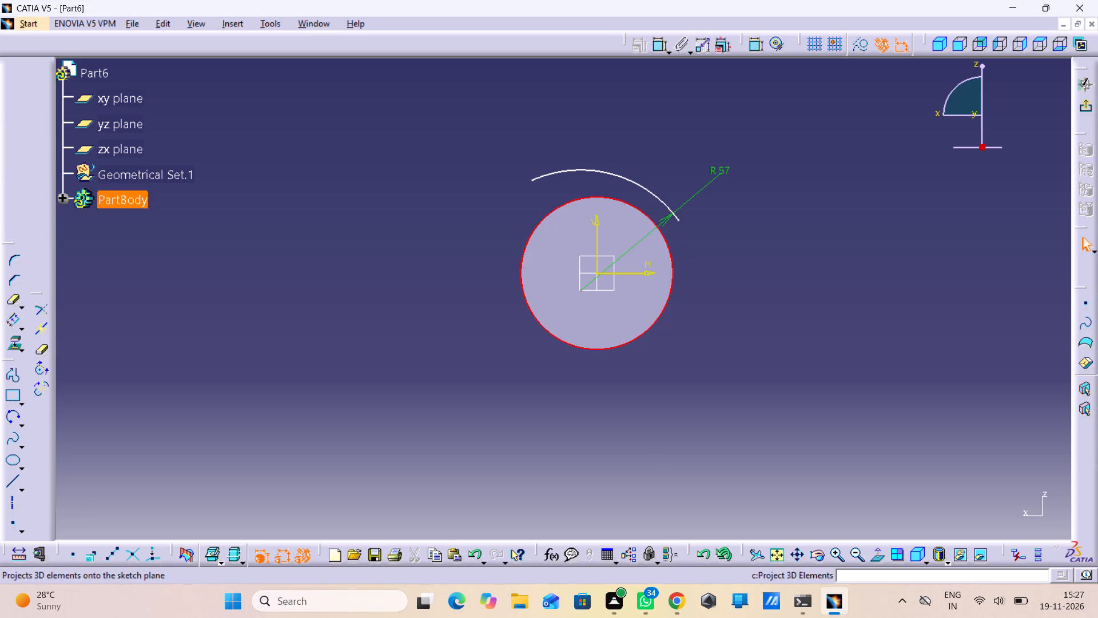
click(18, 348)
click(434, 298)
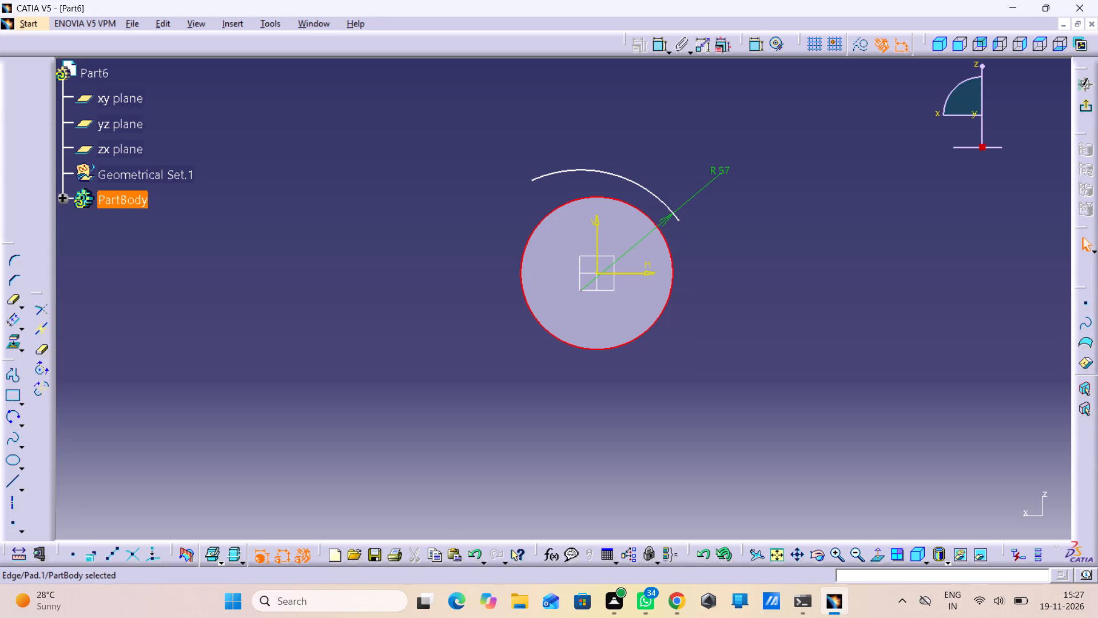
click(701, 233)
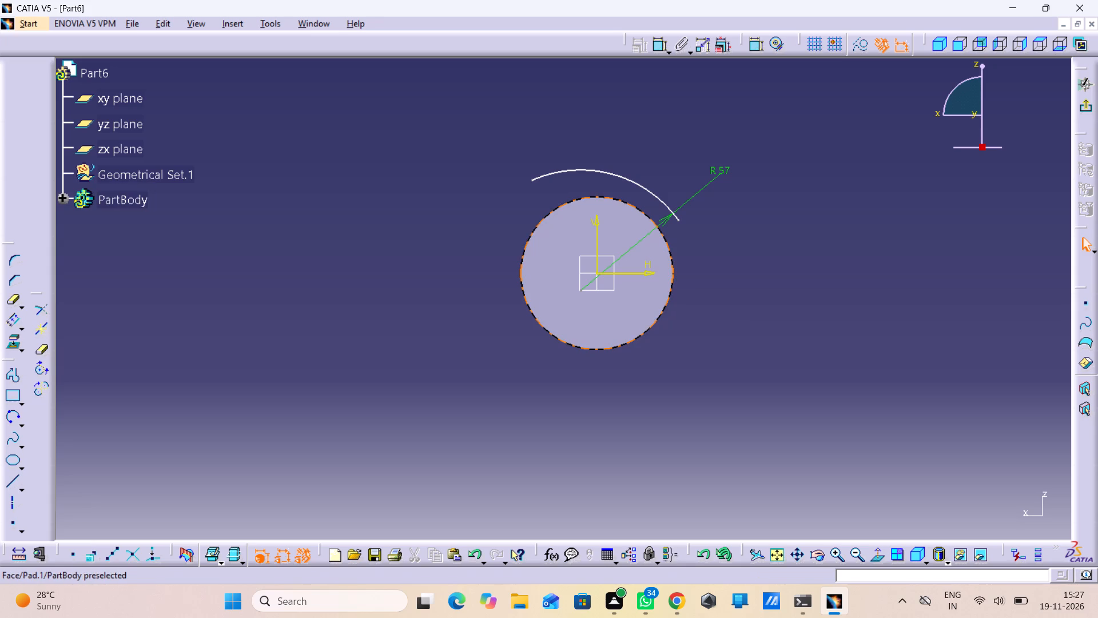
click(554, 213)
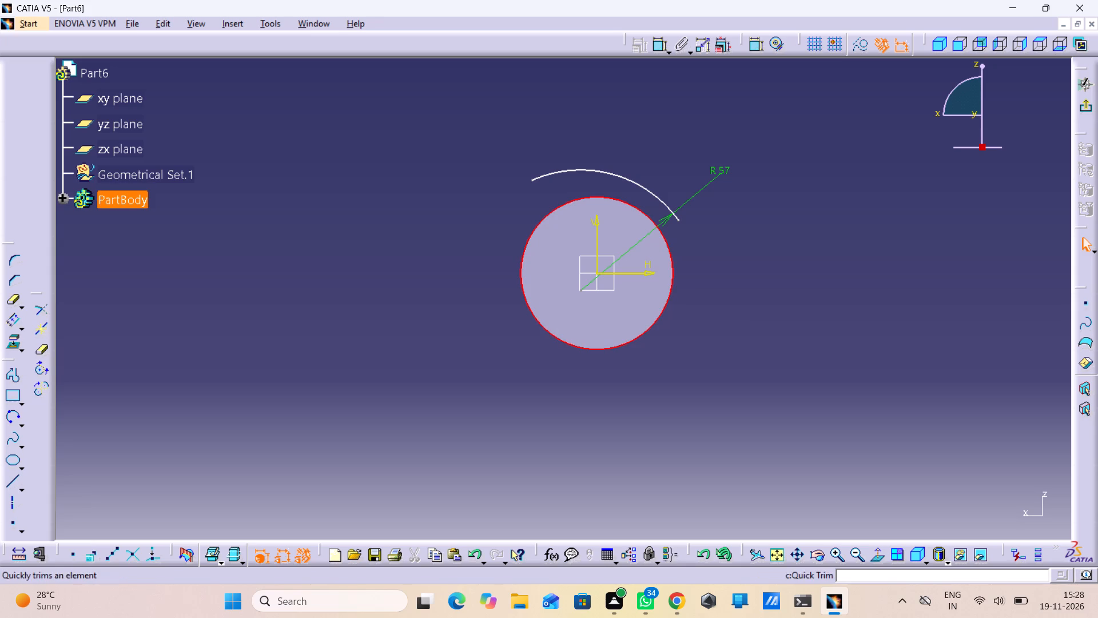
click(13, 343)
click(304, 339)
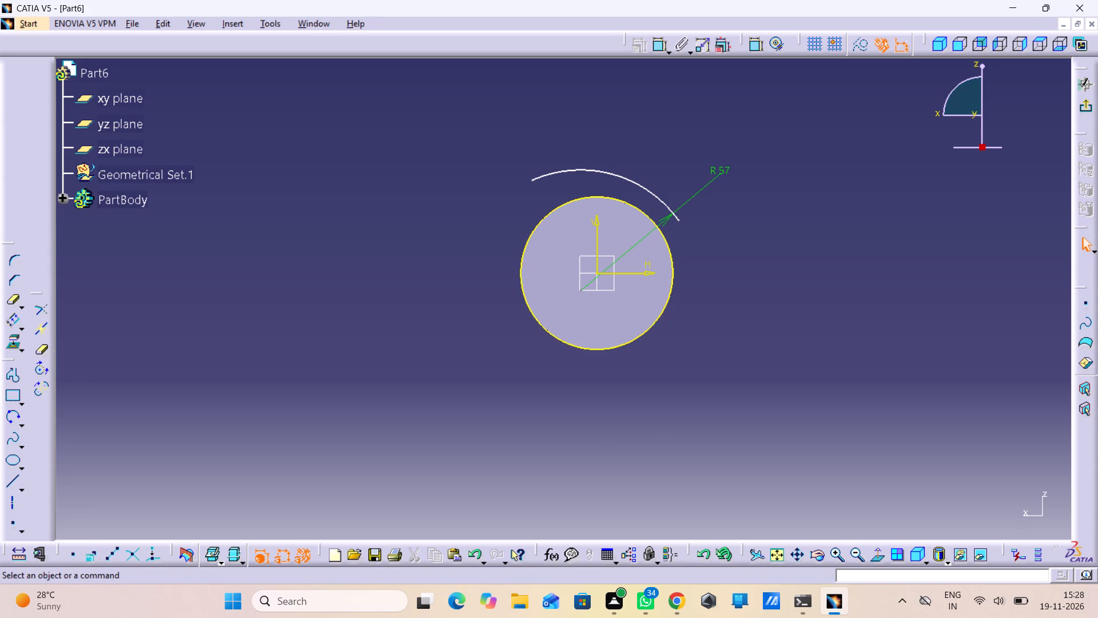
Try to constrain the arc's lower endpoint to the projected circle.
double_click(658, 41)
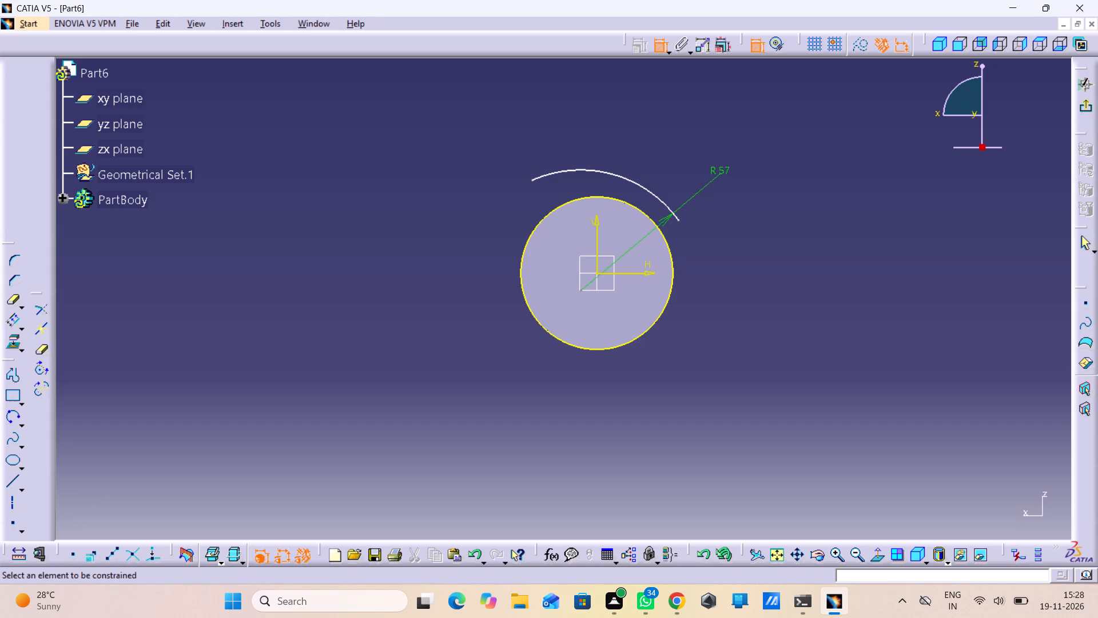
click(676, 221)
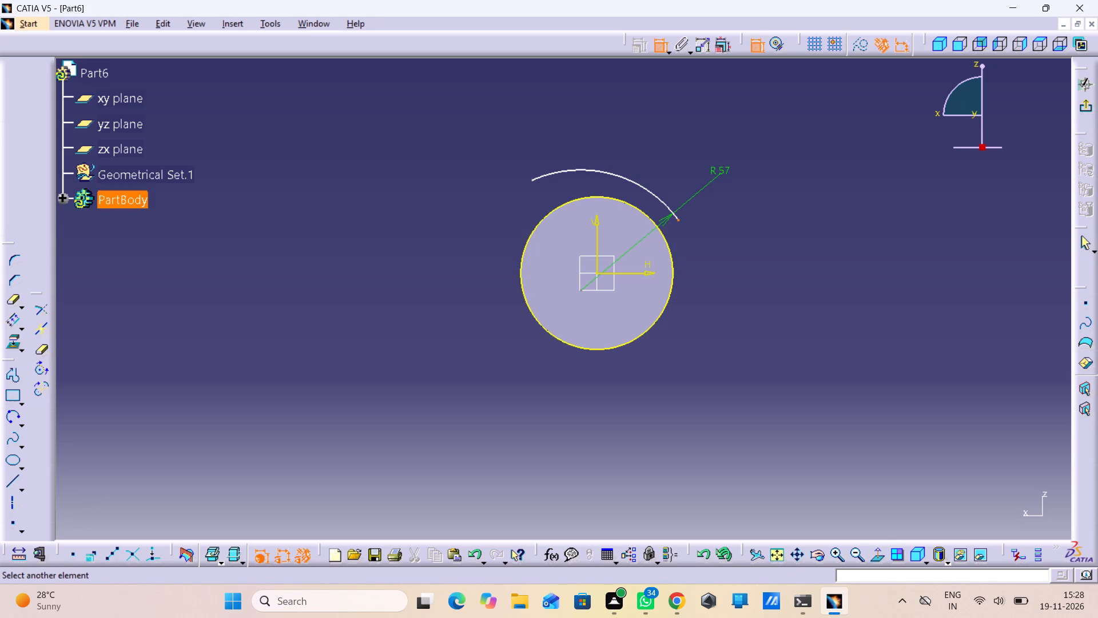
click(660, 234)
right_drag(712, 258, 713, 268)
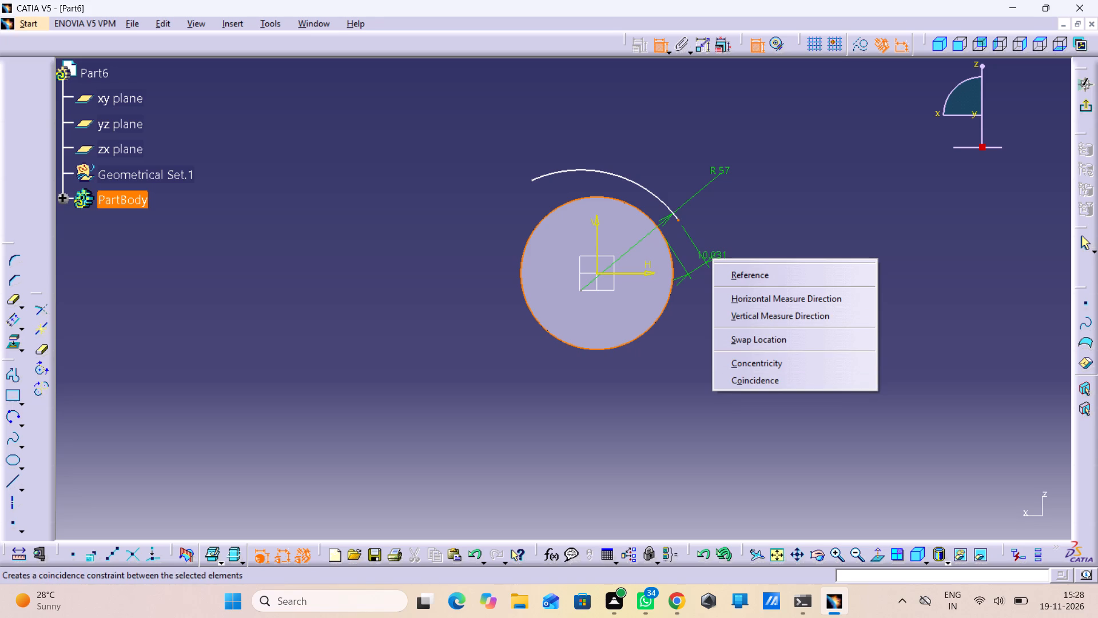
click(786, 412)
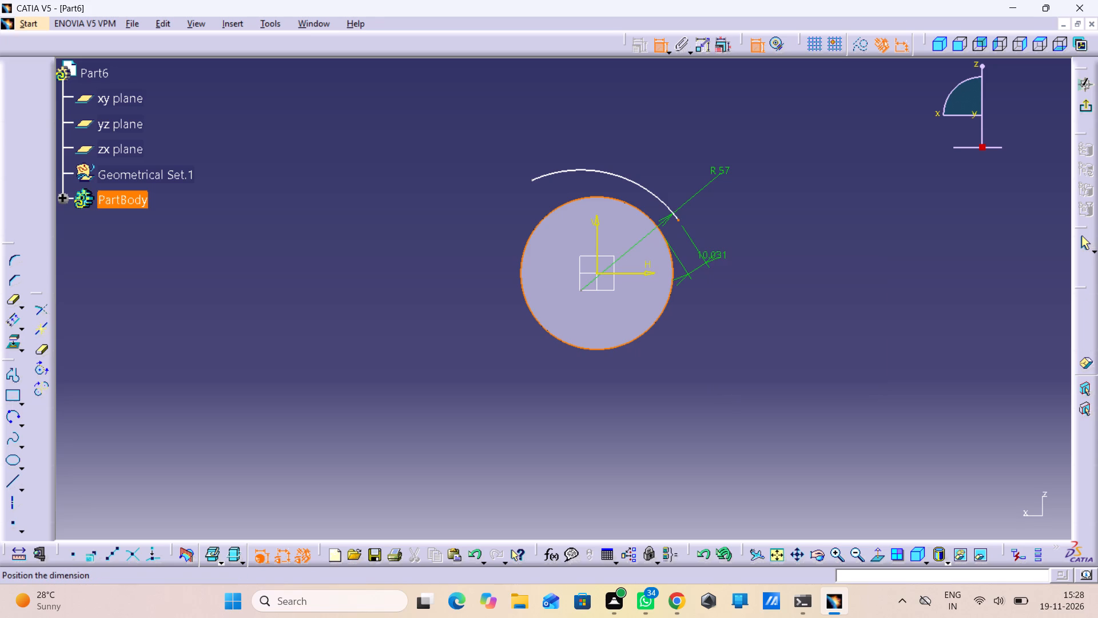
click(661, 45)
Undo the circle projection and constraint, together with the arc's earlier centre move and 57 mm radius edit.
key(ctrl+z)
key(ctrl+z)
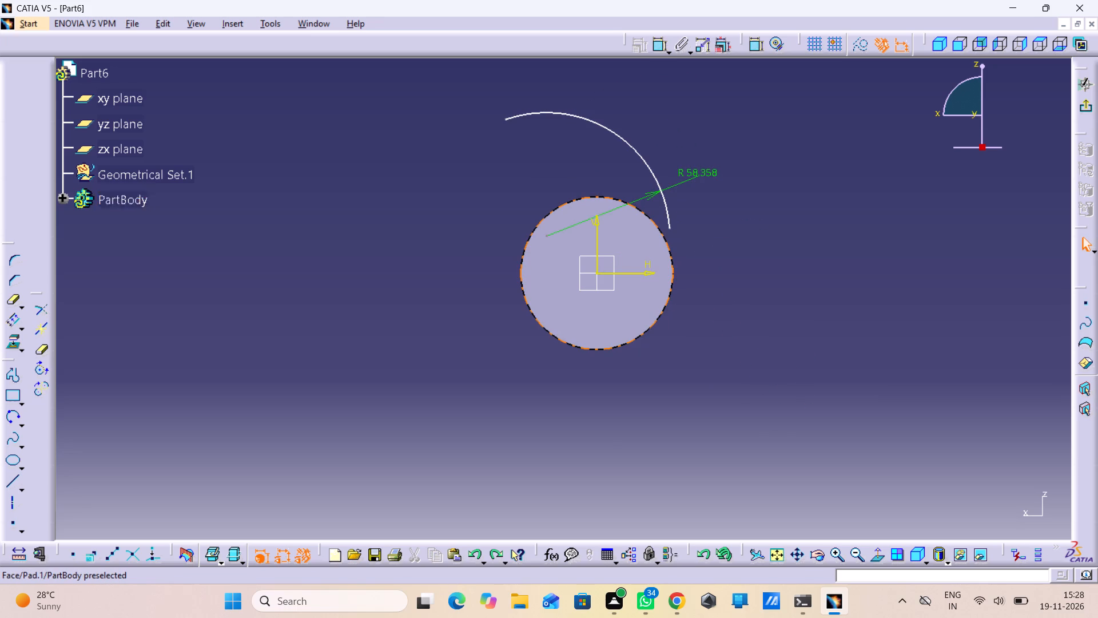
Reposition the arc above the cylinder's circular outline so that its centre lies close to the sketch origin.
drag(546, 236, 599, 274)
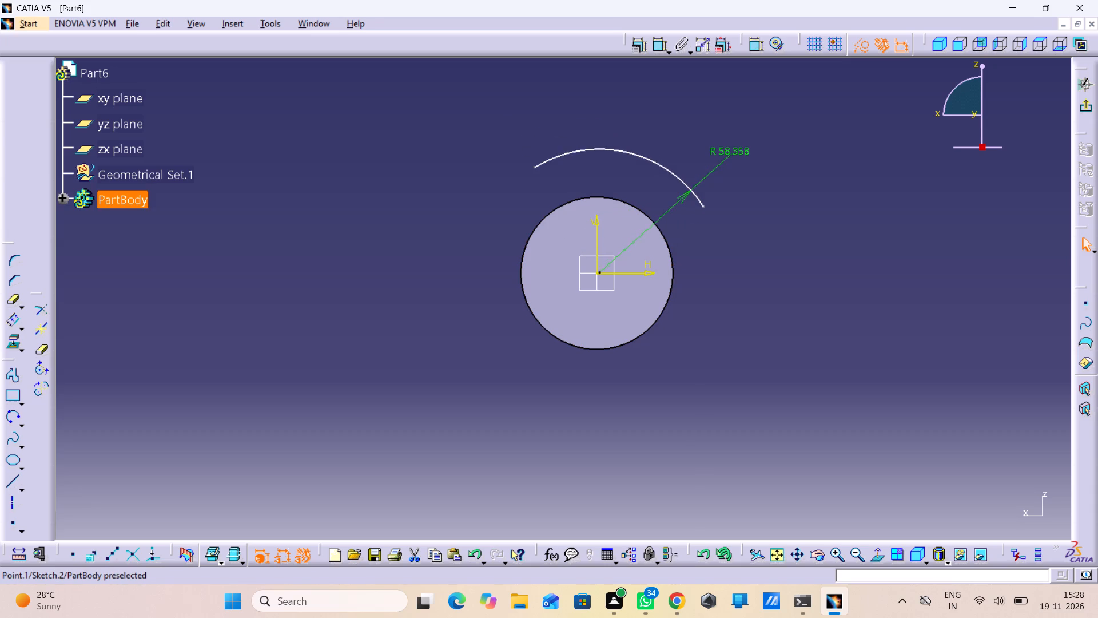
drag(599, 274, 599, 280)
click(596, 280)
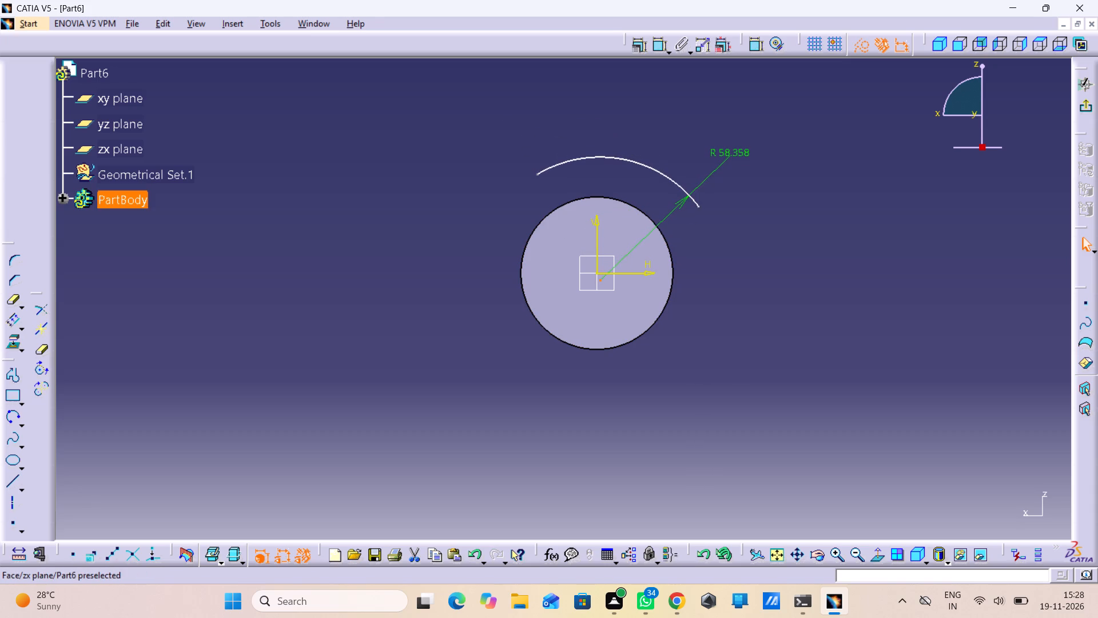
drag(599, 280, 593, 260)
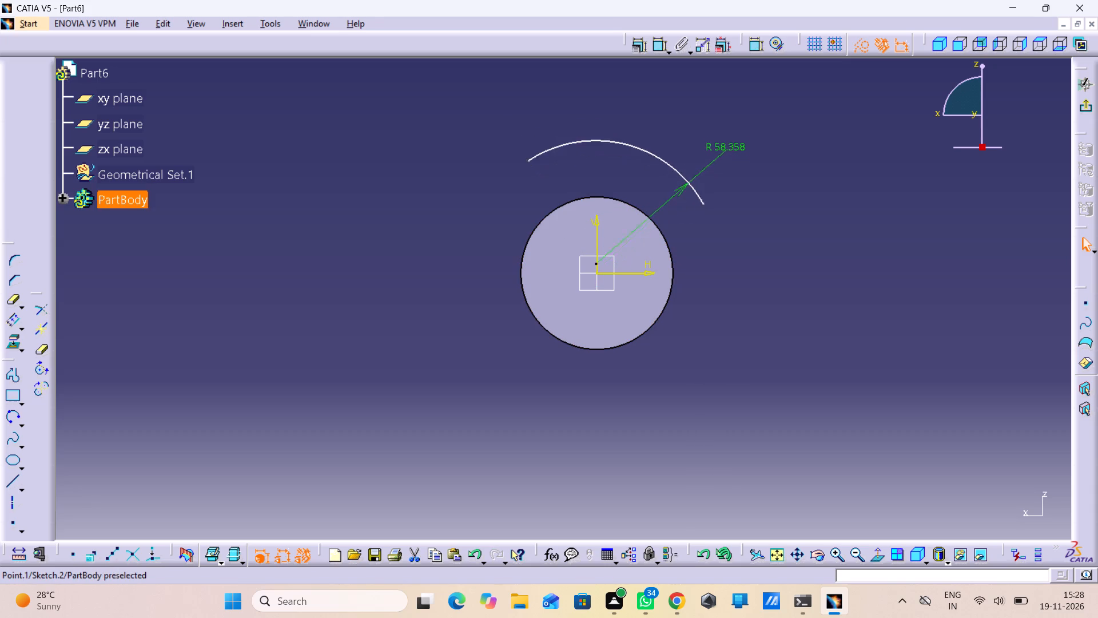
drag(593, 260, 580, 258)
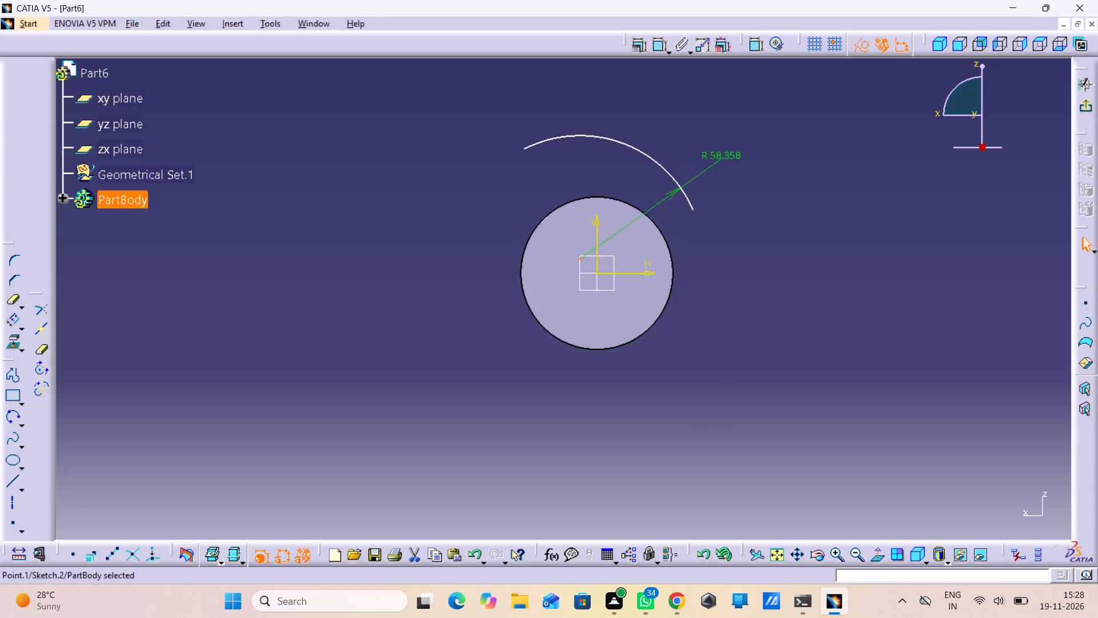
drag(669, 195, 655, 220)
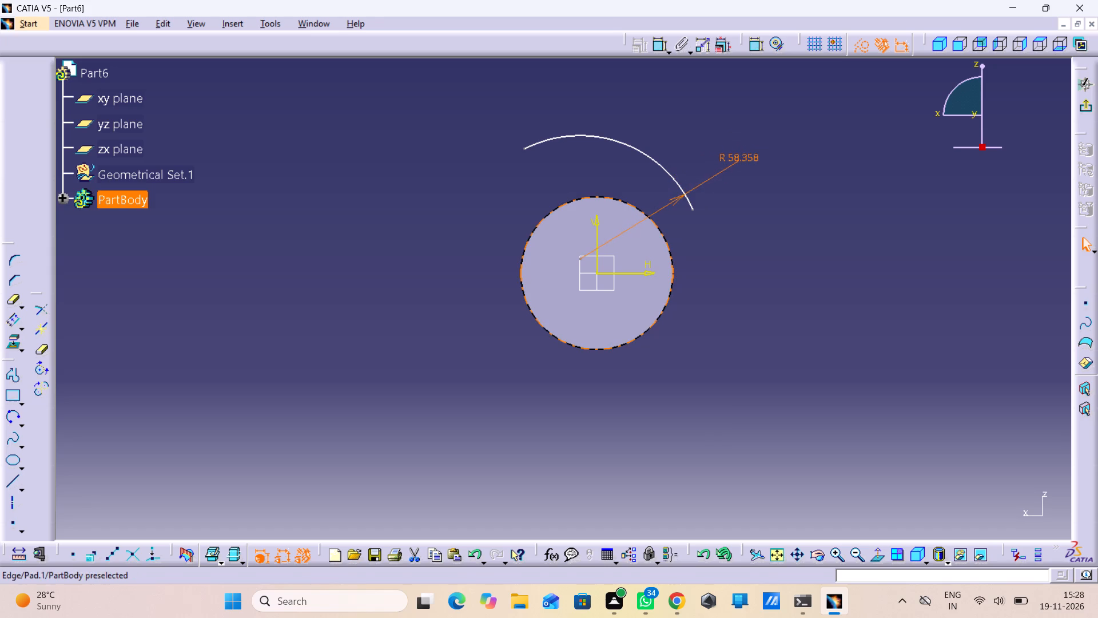
drag(687, 203, 687, 208)
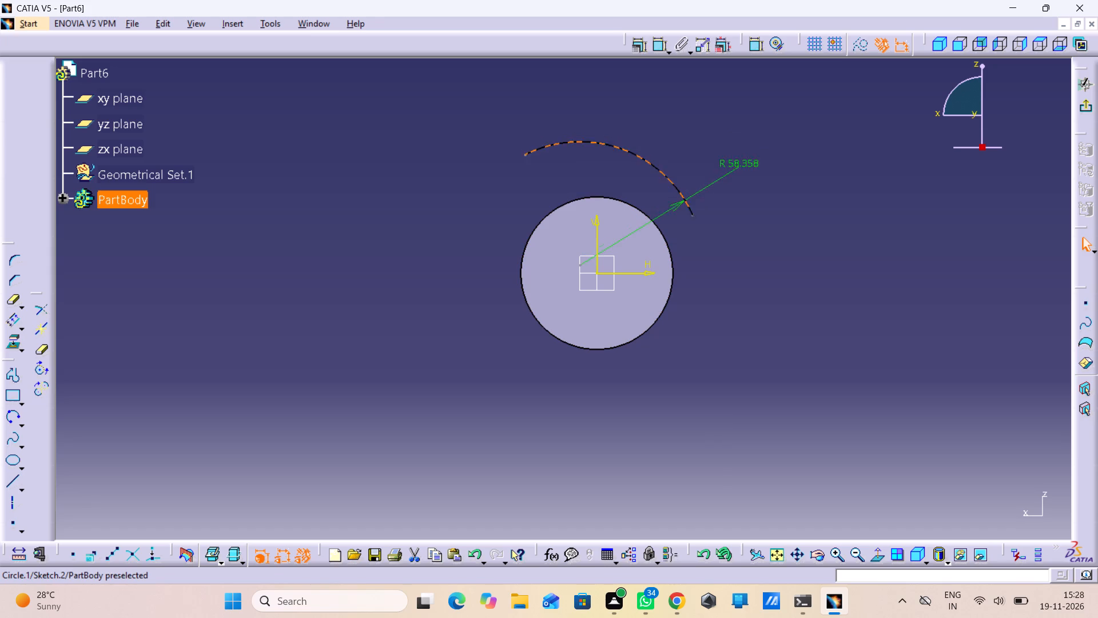
drag(687, 208, 702, 213)
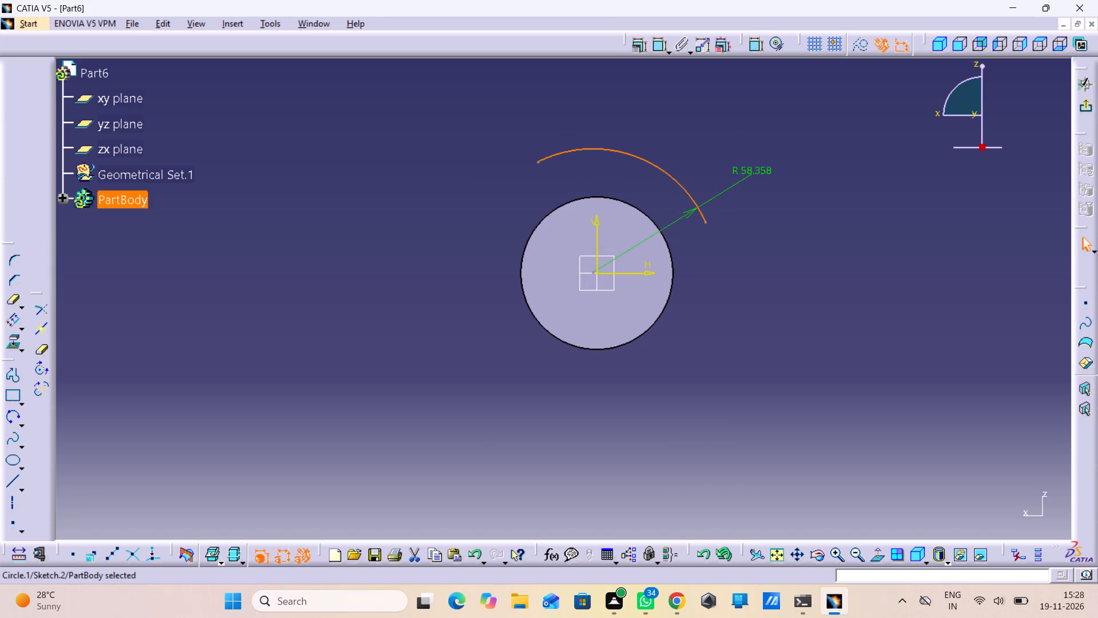
click(708, 241)
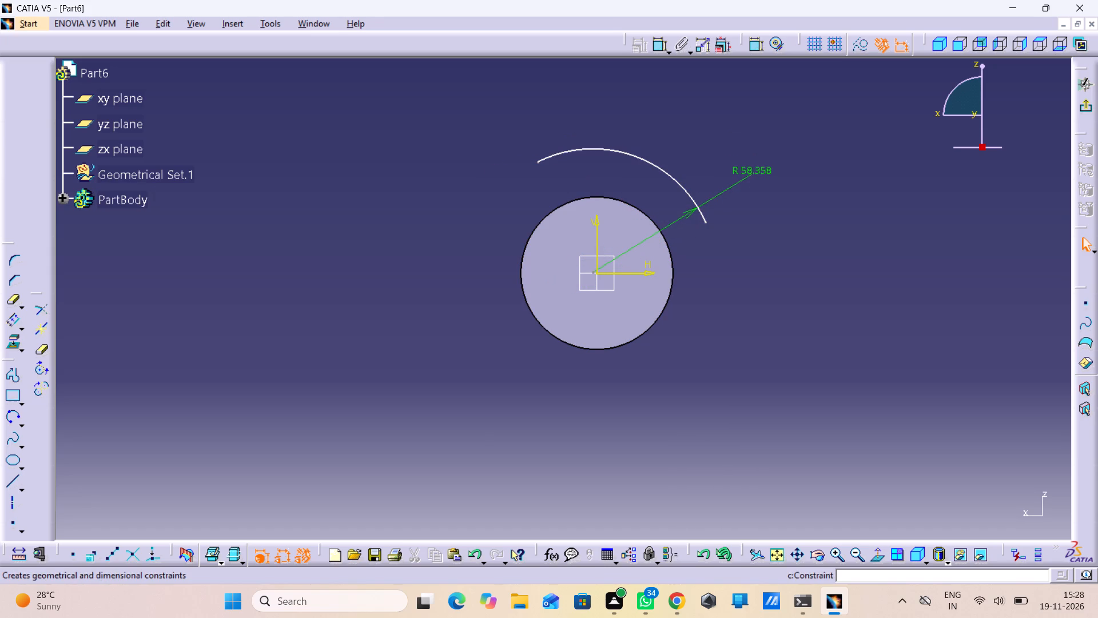
Lower the arc's endpoint nearest the positive H side and make it coincident with the cylinder's circular edge.
double_click(653, 46)
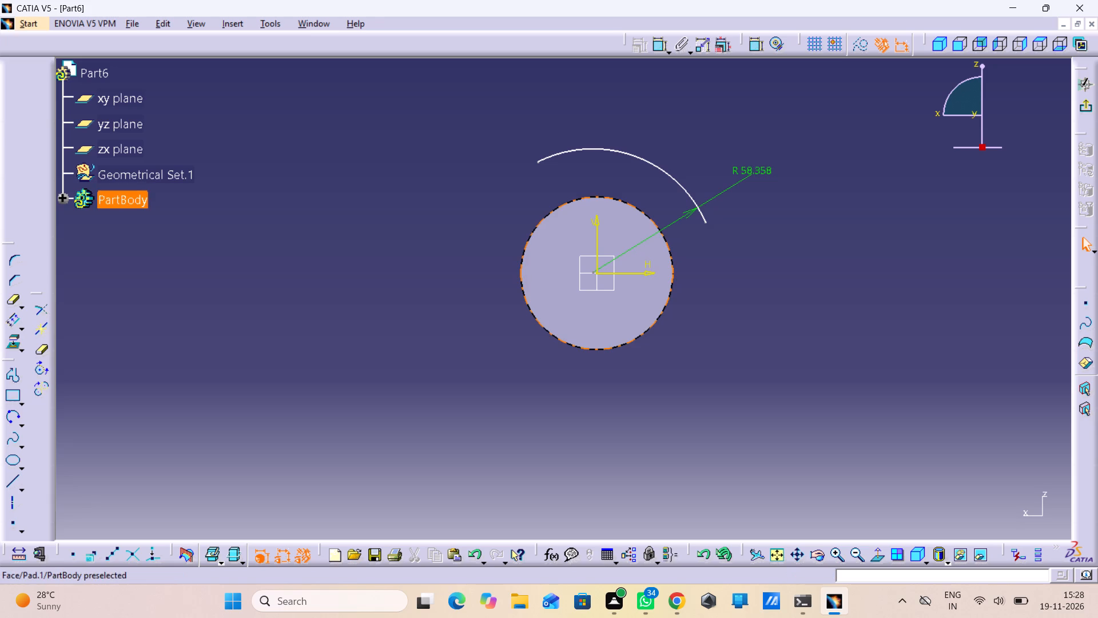
click(666, 250)
drag(703, 223, 703, 232)
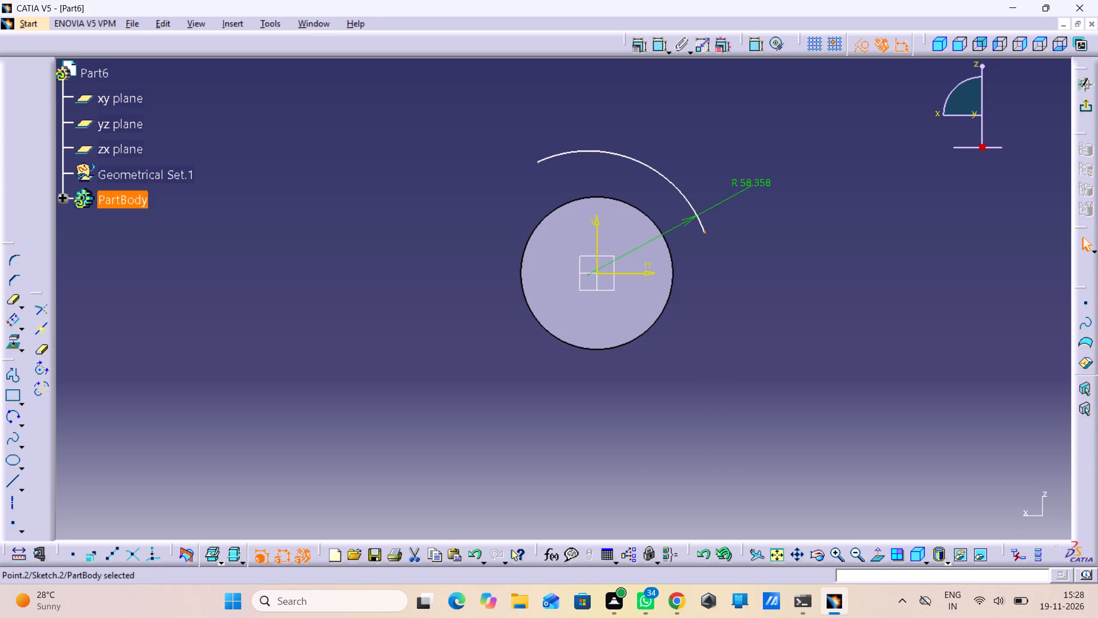
double_click(661, 49)
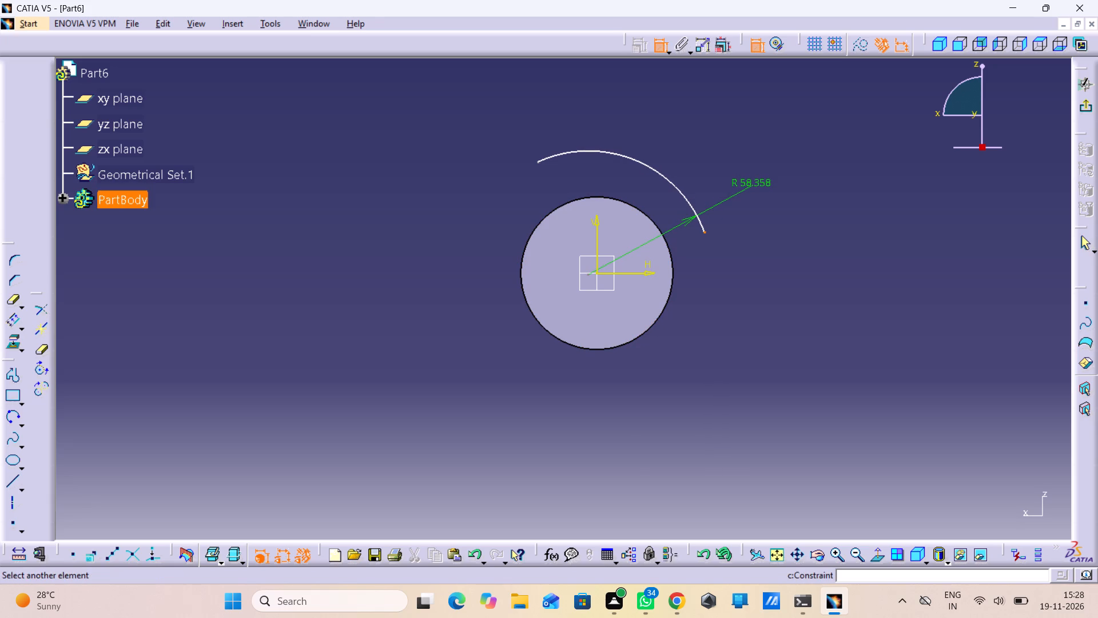
click(672, 250)
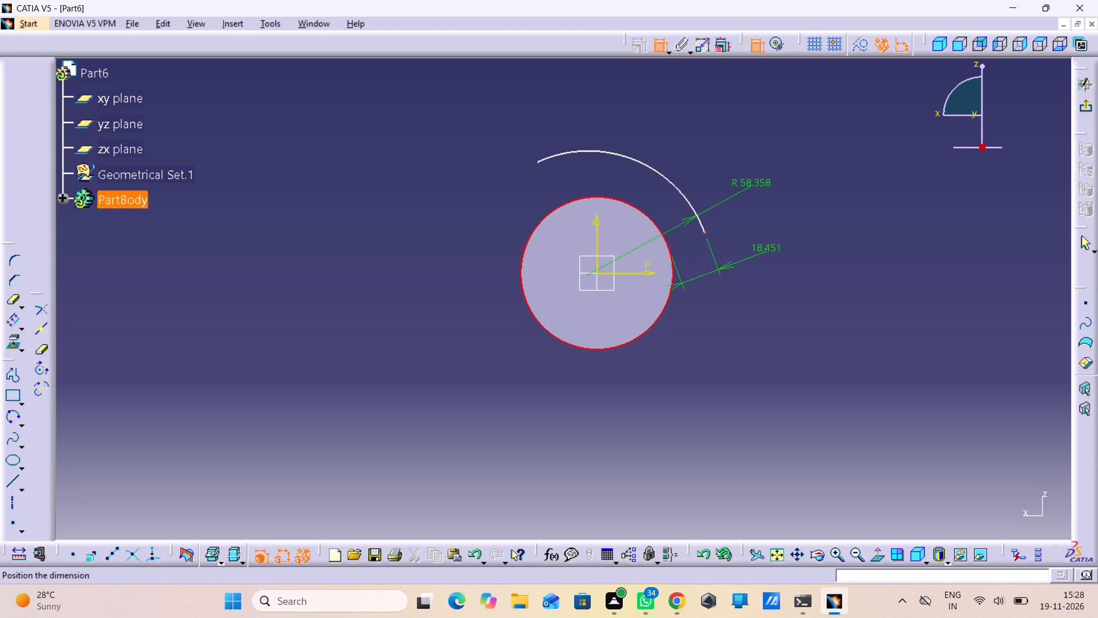
right_click(768, 249)
click(810, 371)
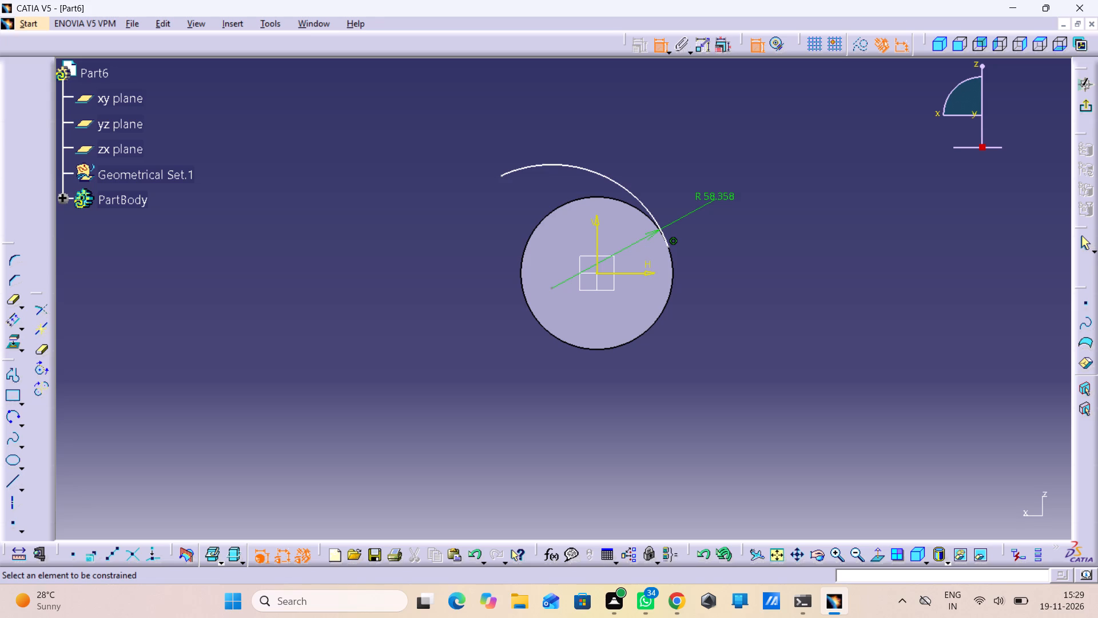
Reposition the arc's radius dimension so that its text sits above the arc, clear of the cylinder's outline.
drag(722, 199, 704, 174)
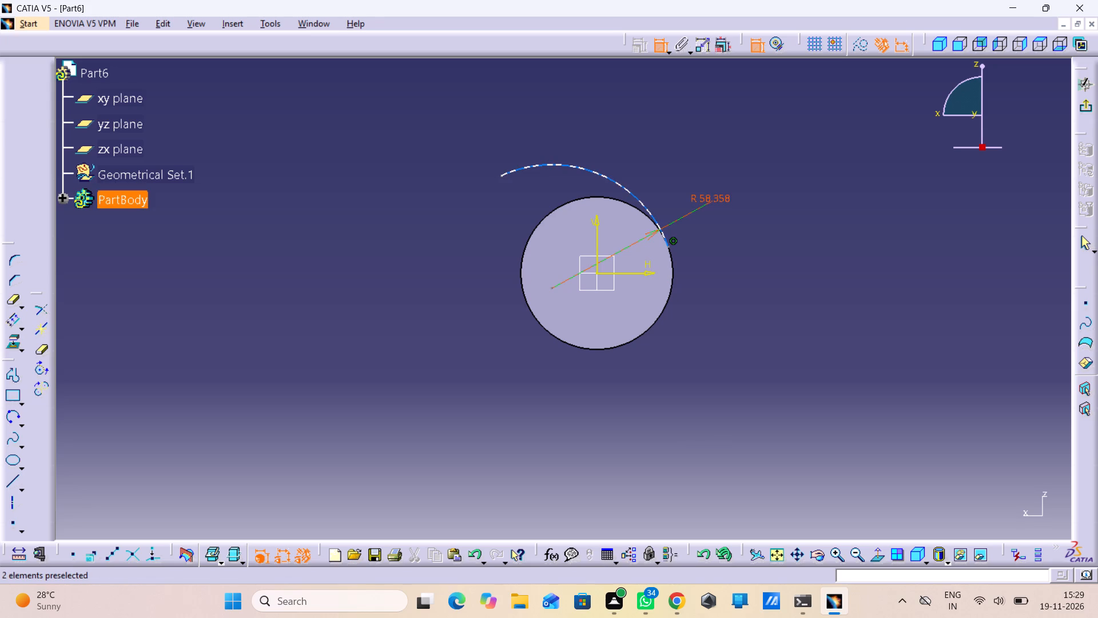
drag(706, 196, 744, 272)
drag(744, 272, 757, 262)
drag(651, 233, 590, 180)
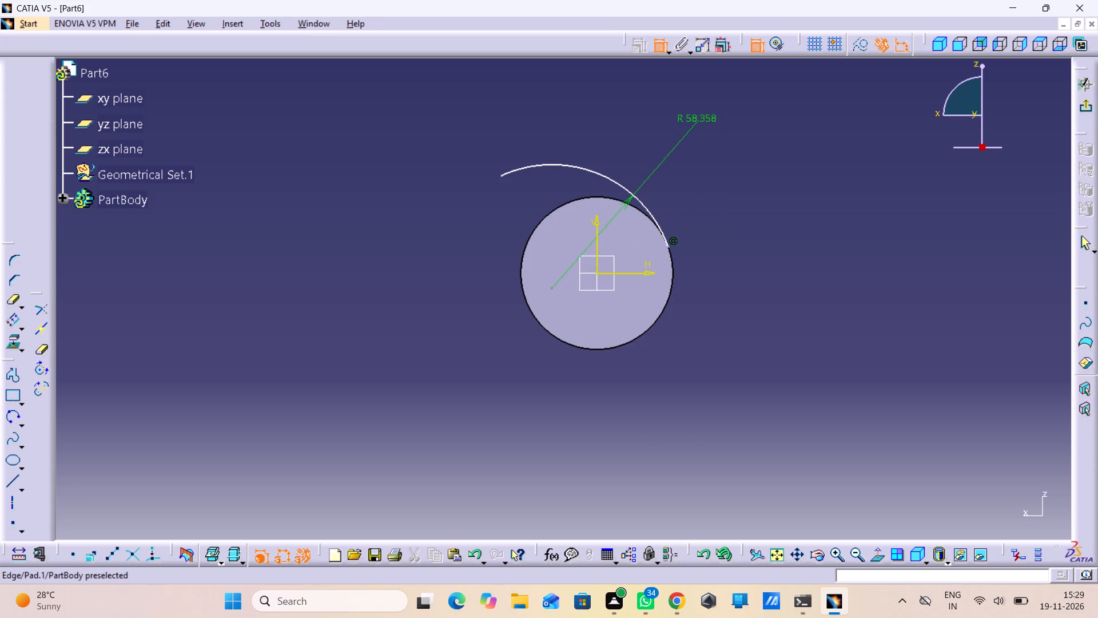
Shorten the arc by moving its free upper endpoint to about H -13 mm, V 56 mm.
double_click(11, 485)
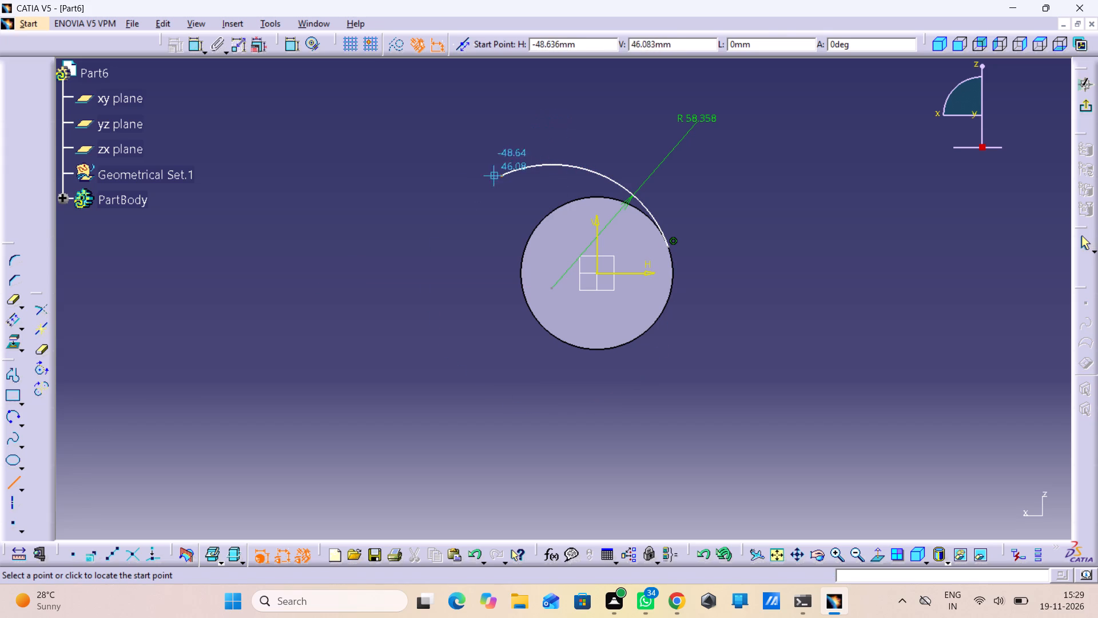
click(10, 480)
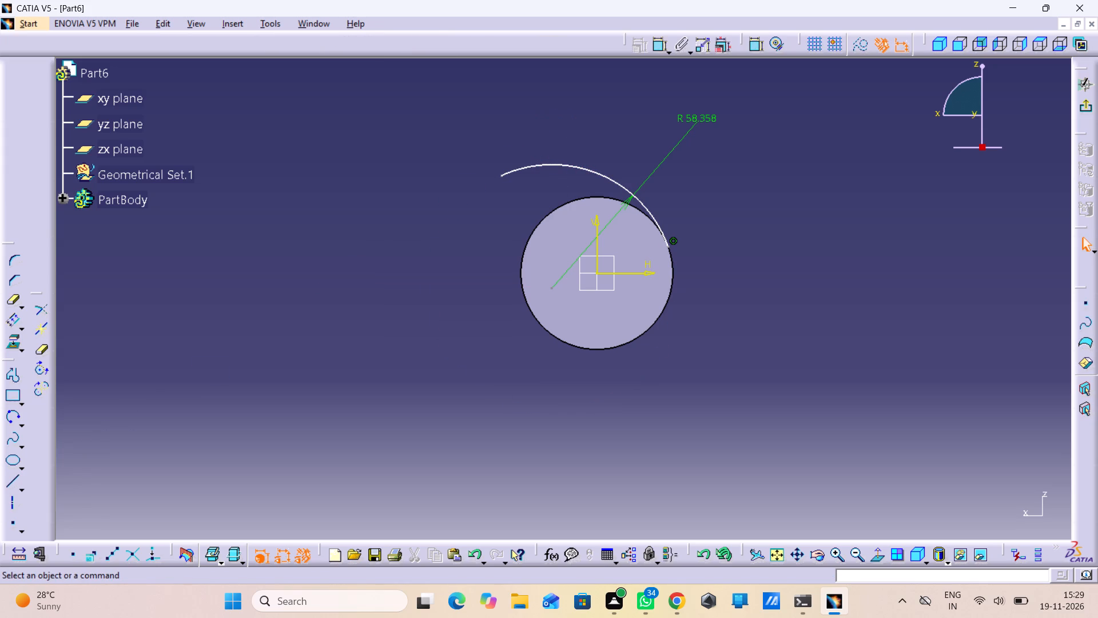
drag(502, 175, 569, 158)
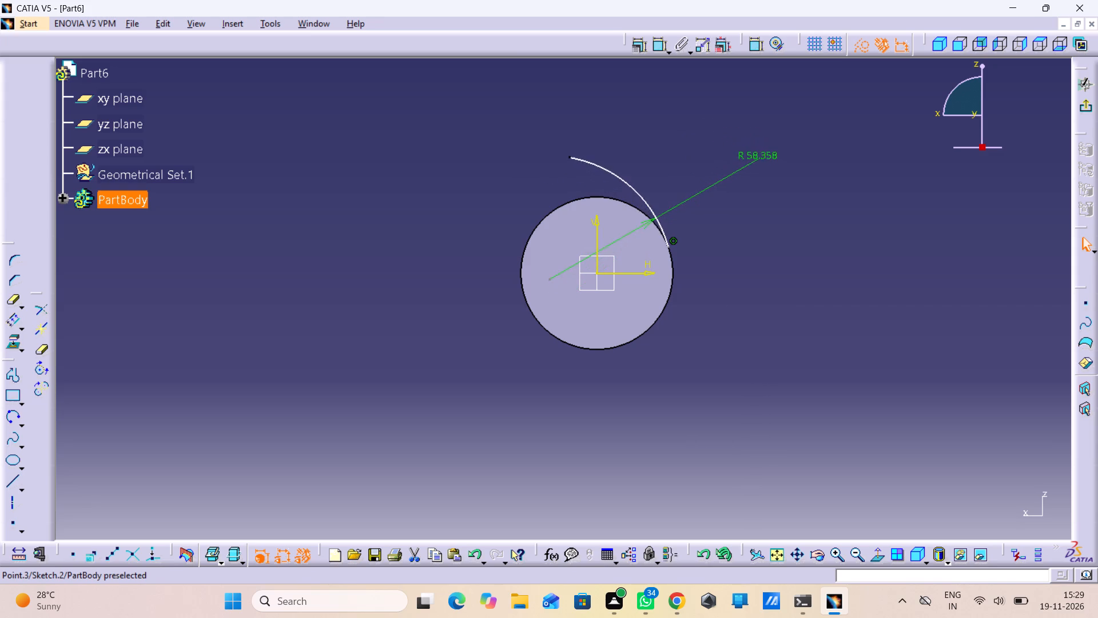
drag(569, 158, 590, 172)
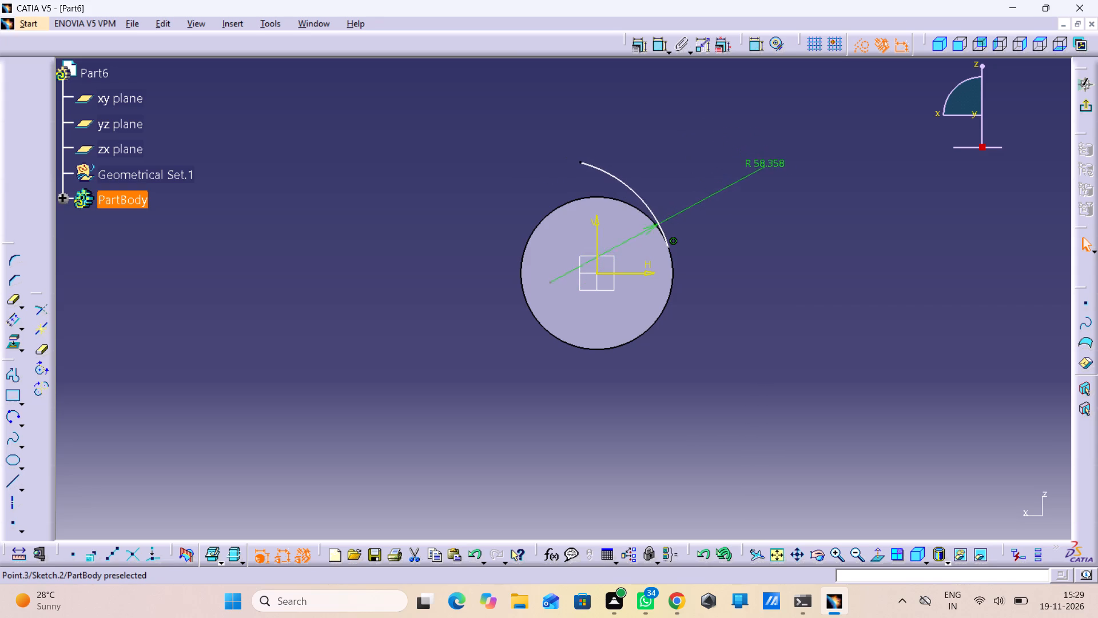
drag(590, 172, 569, 154)
click(445, 199)
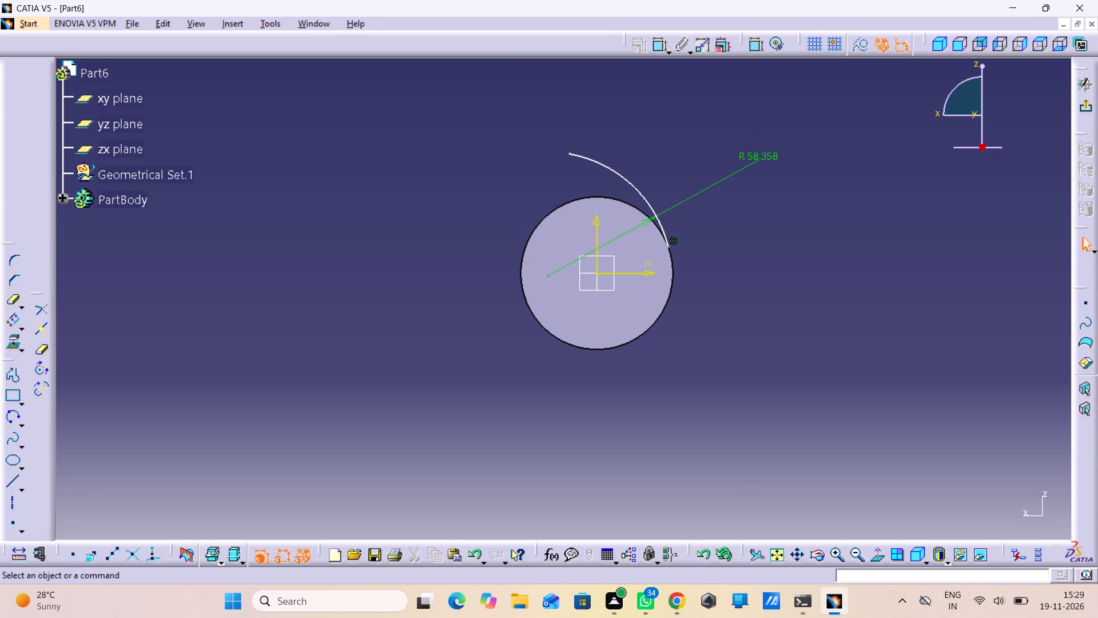
Sketch a horizontal line from the arc's free upper endpoint to about H -48 mm, V 56 mm.
double_click(15, 481)
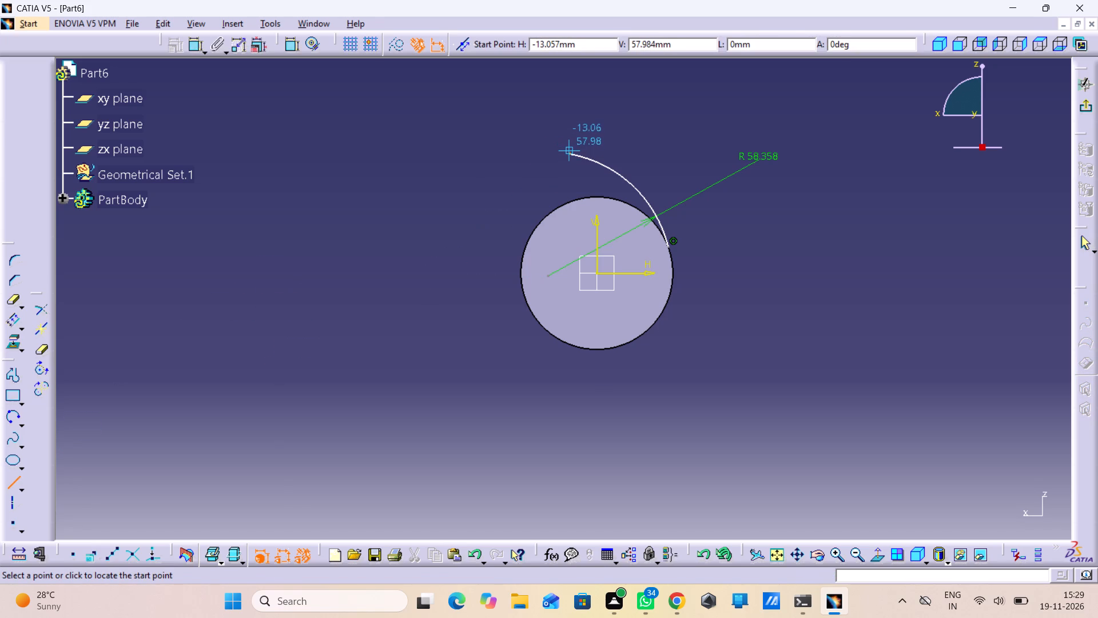
drag(567, 151, 560, 150)
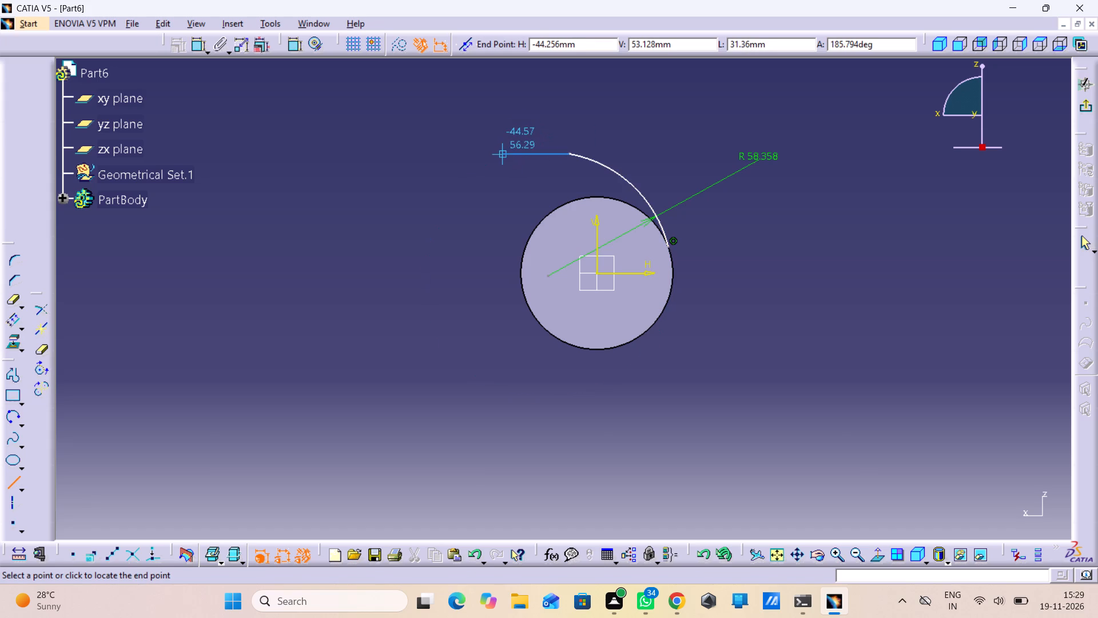
click(495, 151)
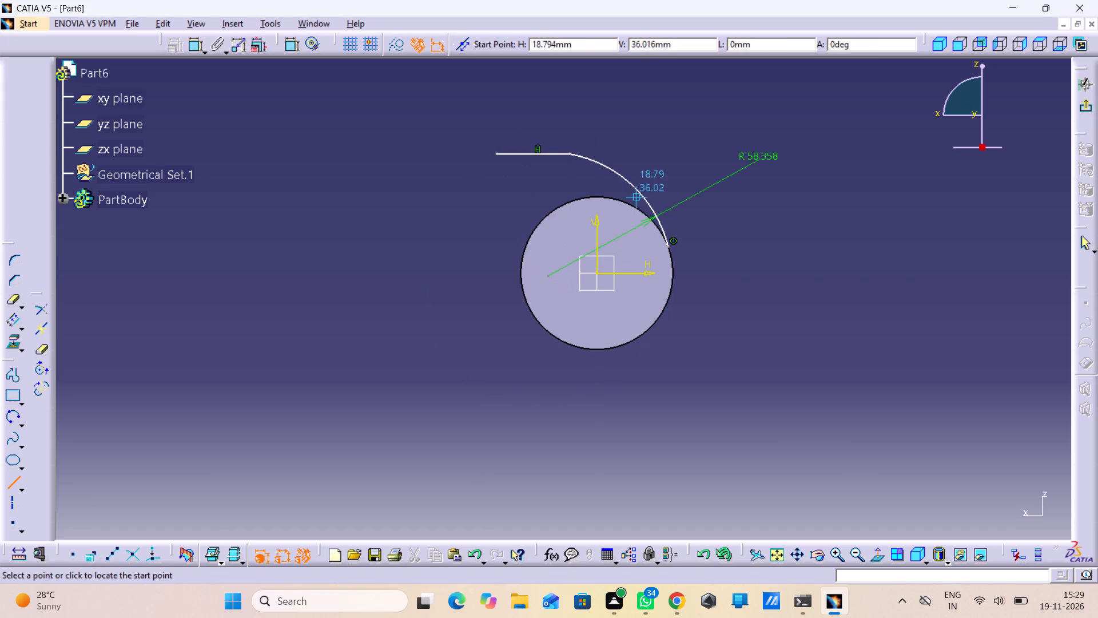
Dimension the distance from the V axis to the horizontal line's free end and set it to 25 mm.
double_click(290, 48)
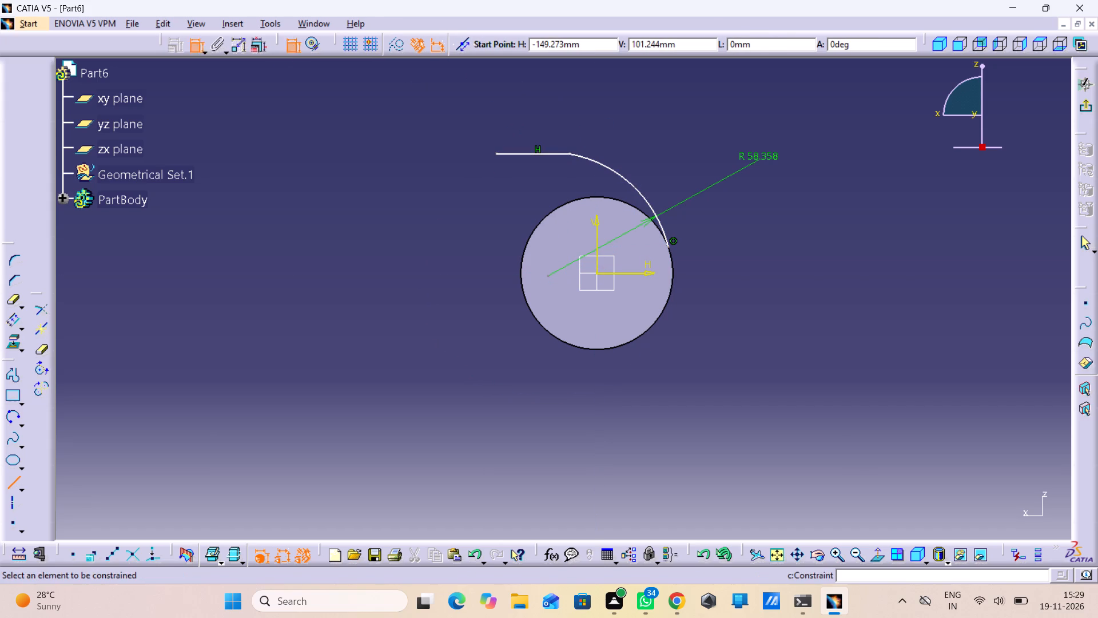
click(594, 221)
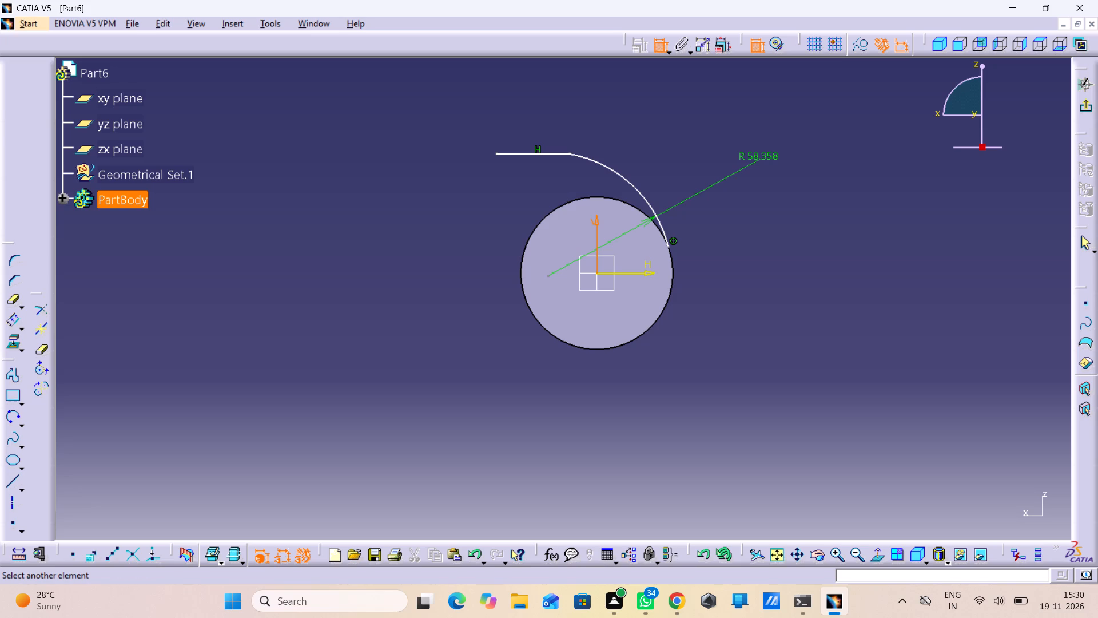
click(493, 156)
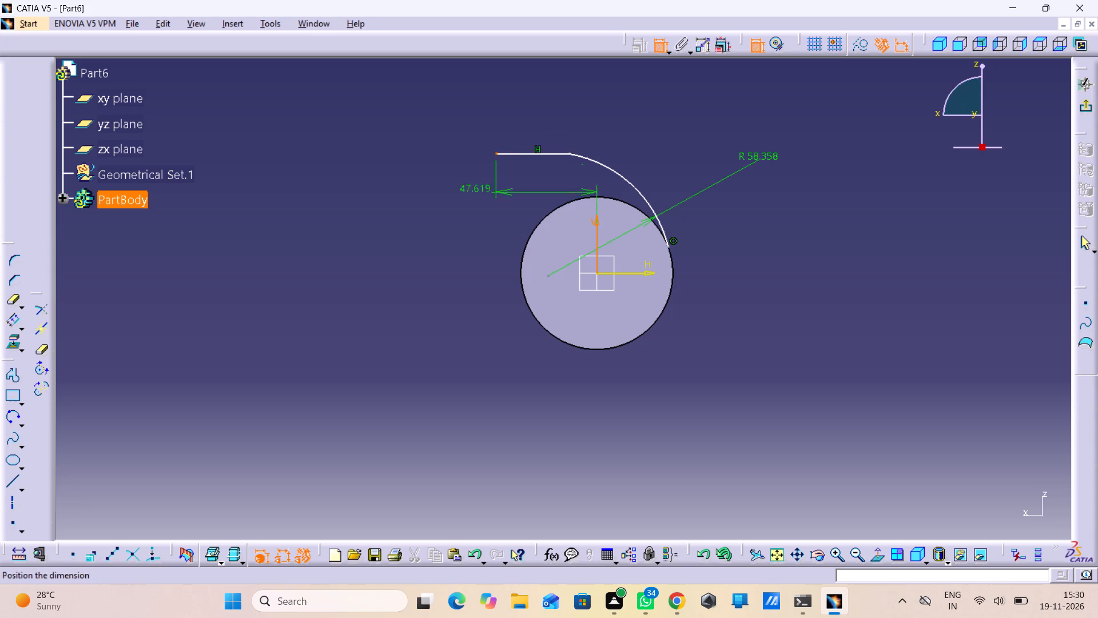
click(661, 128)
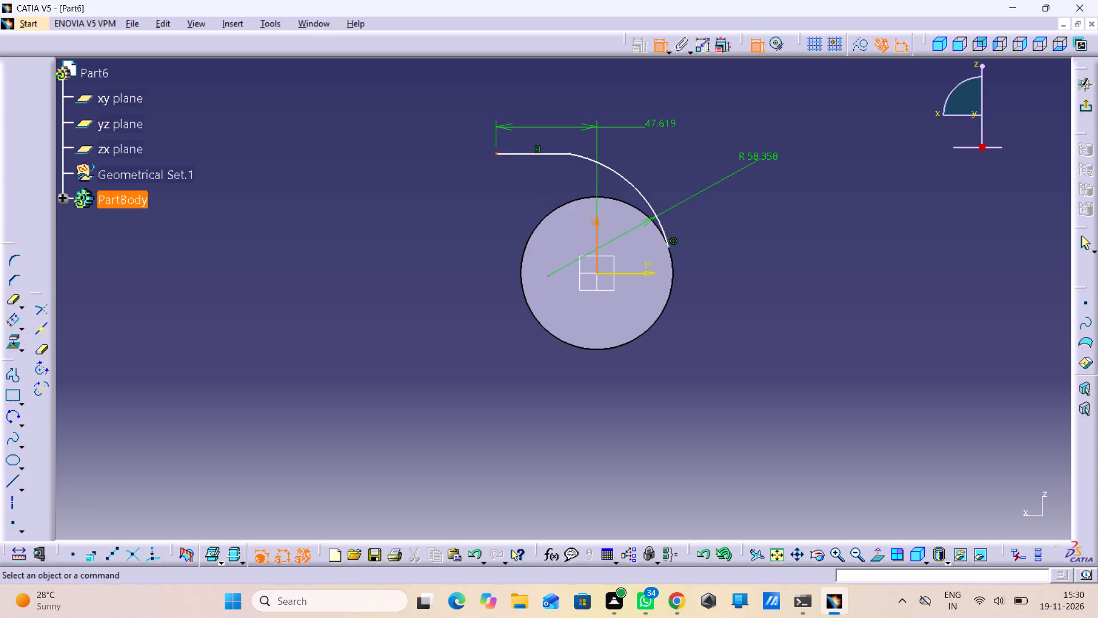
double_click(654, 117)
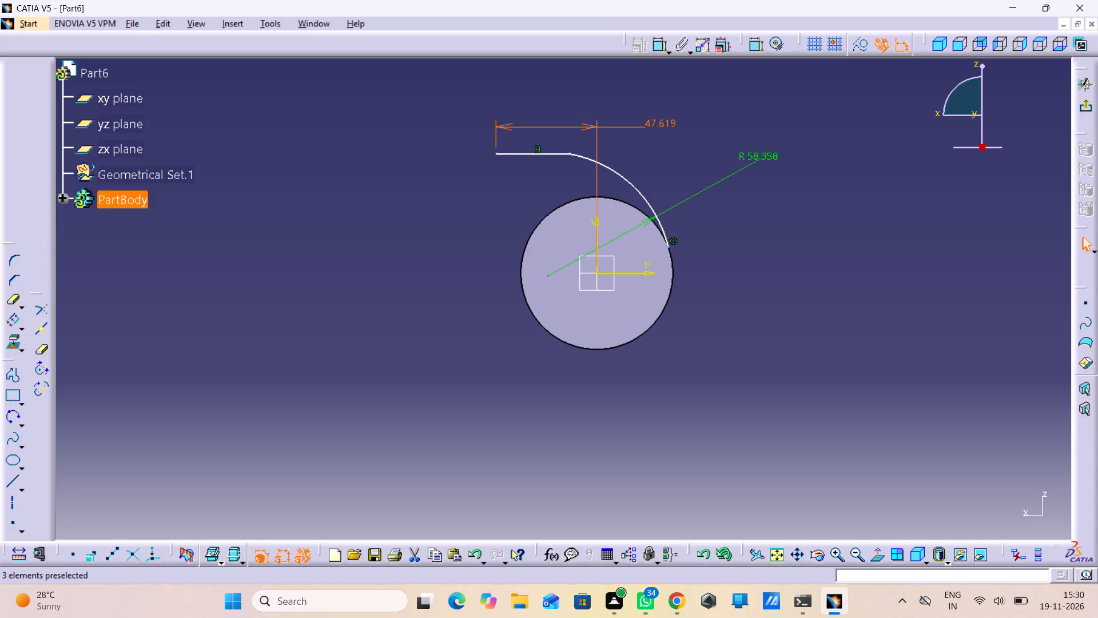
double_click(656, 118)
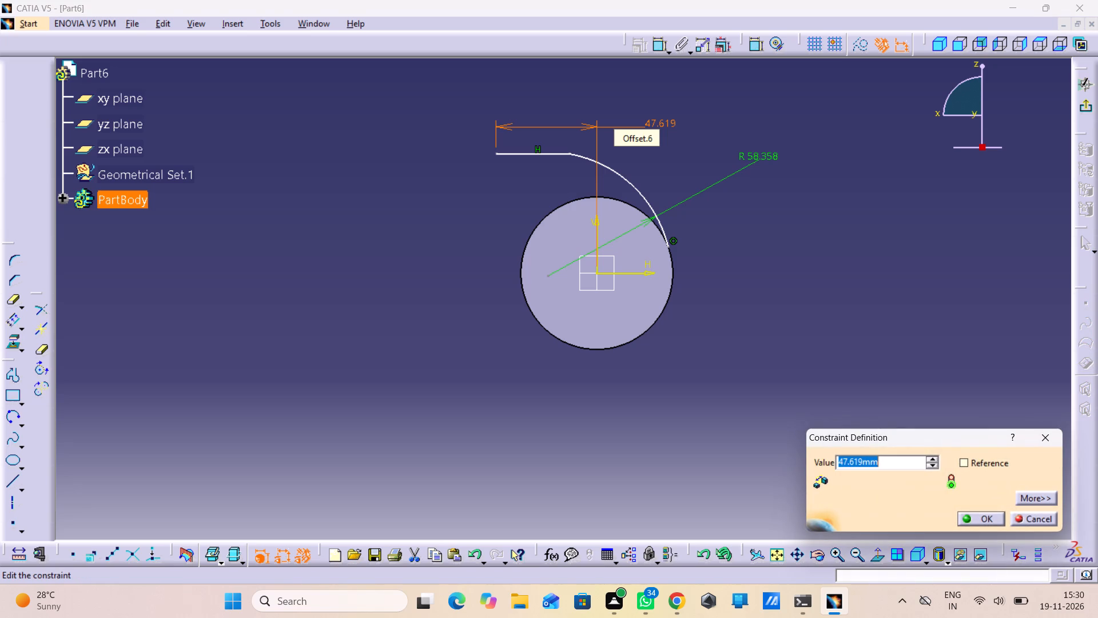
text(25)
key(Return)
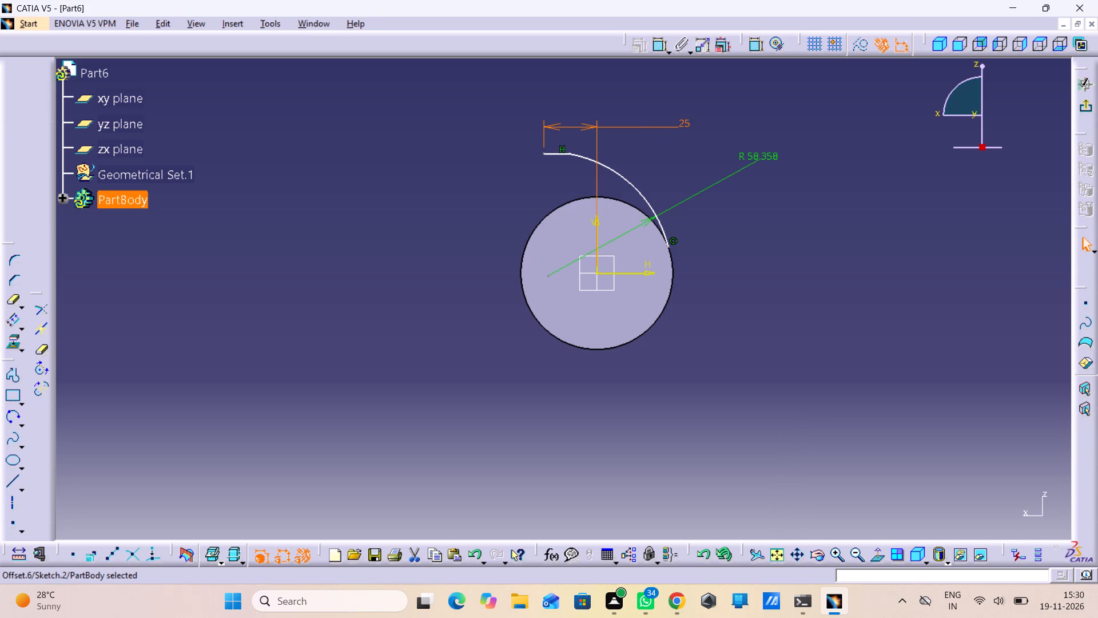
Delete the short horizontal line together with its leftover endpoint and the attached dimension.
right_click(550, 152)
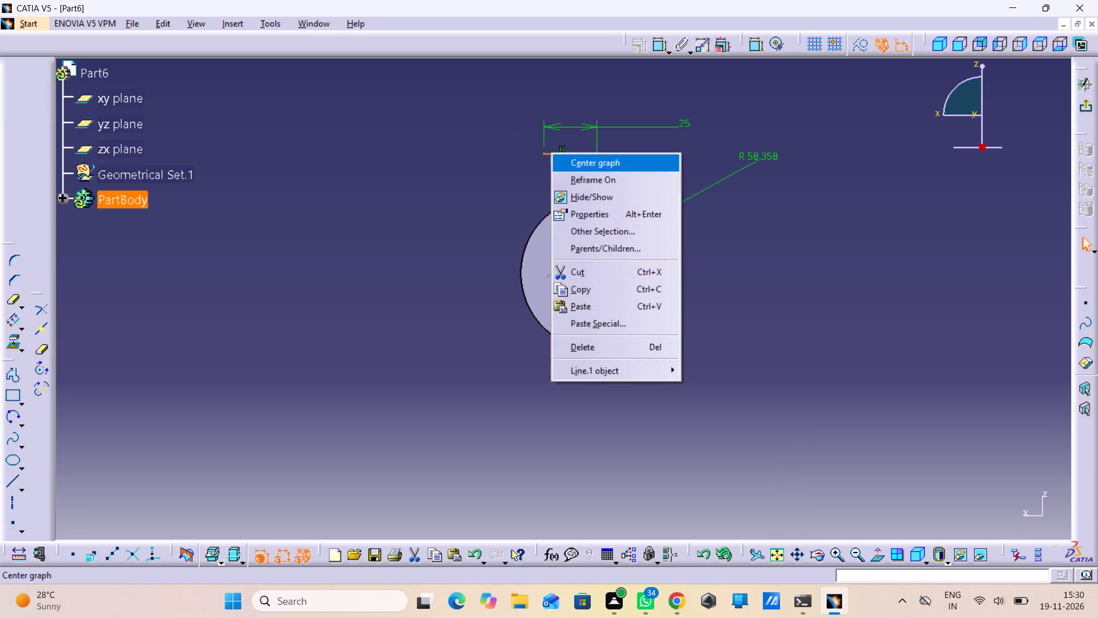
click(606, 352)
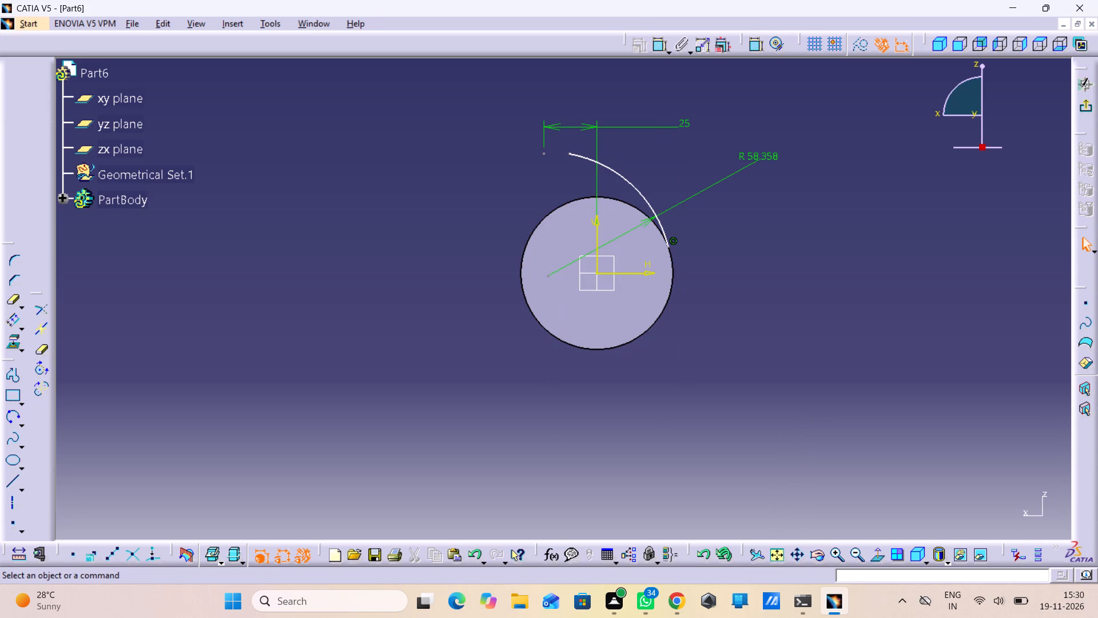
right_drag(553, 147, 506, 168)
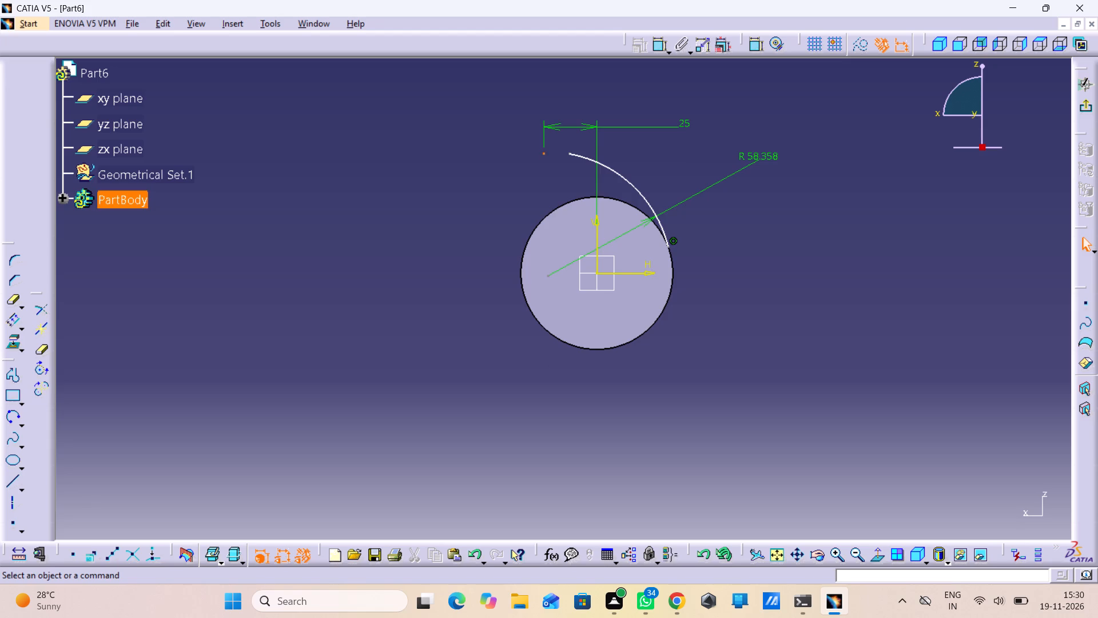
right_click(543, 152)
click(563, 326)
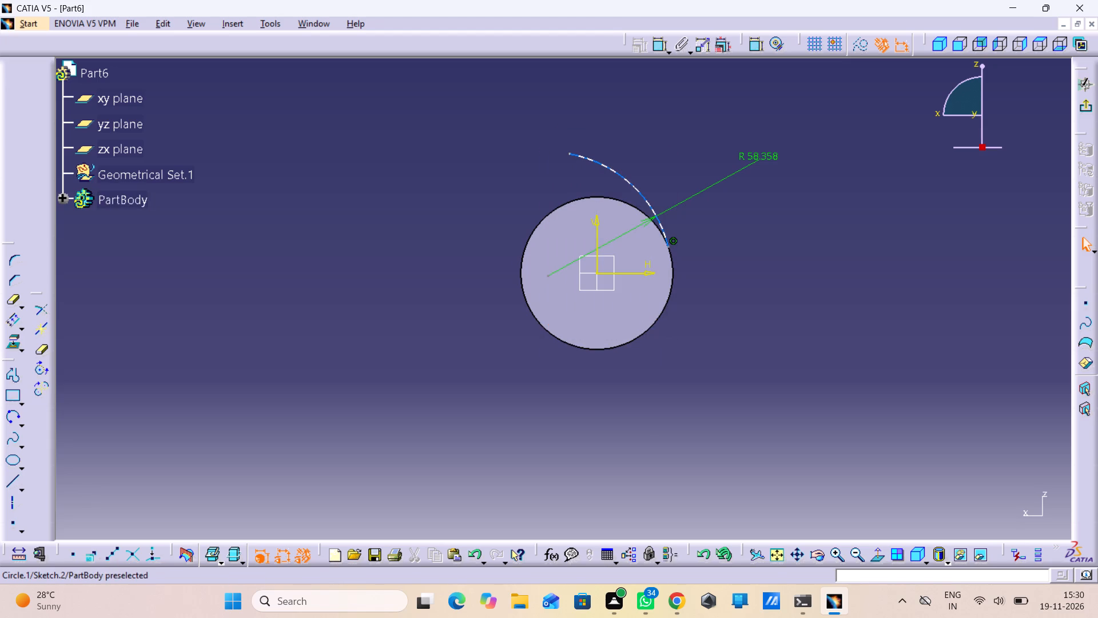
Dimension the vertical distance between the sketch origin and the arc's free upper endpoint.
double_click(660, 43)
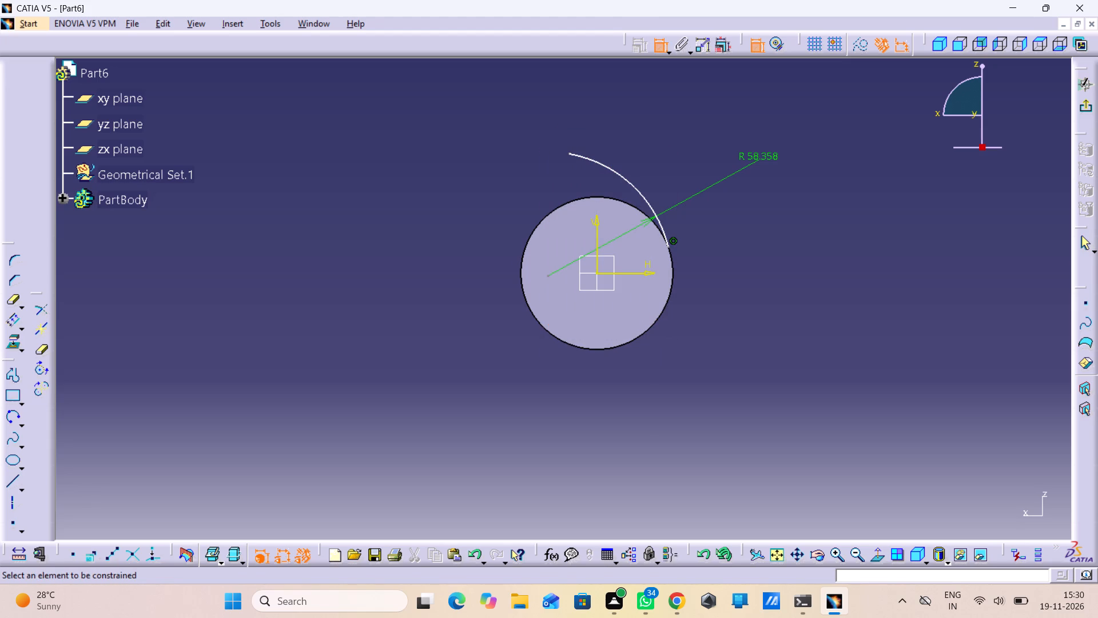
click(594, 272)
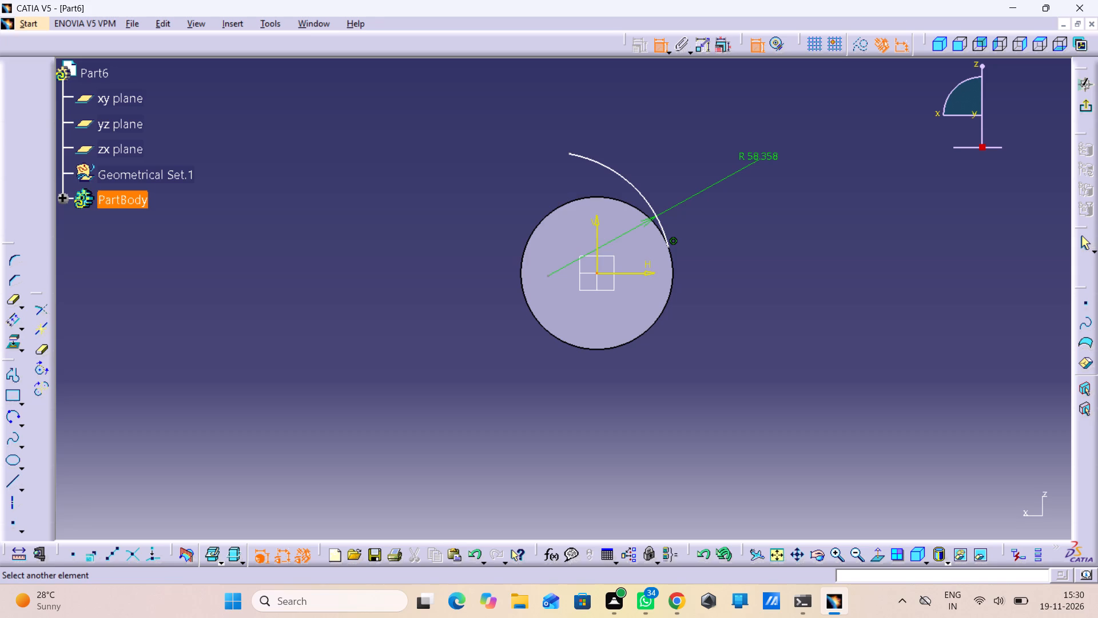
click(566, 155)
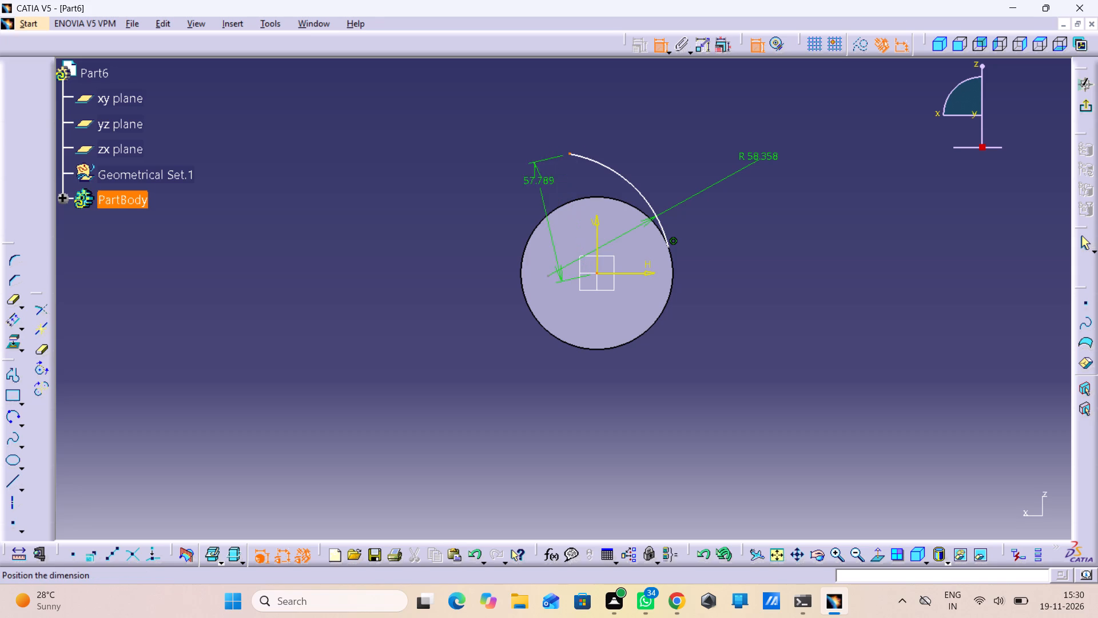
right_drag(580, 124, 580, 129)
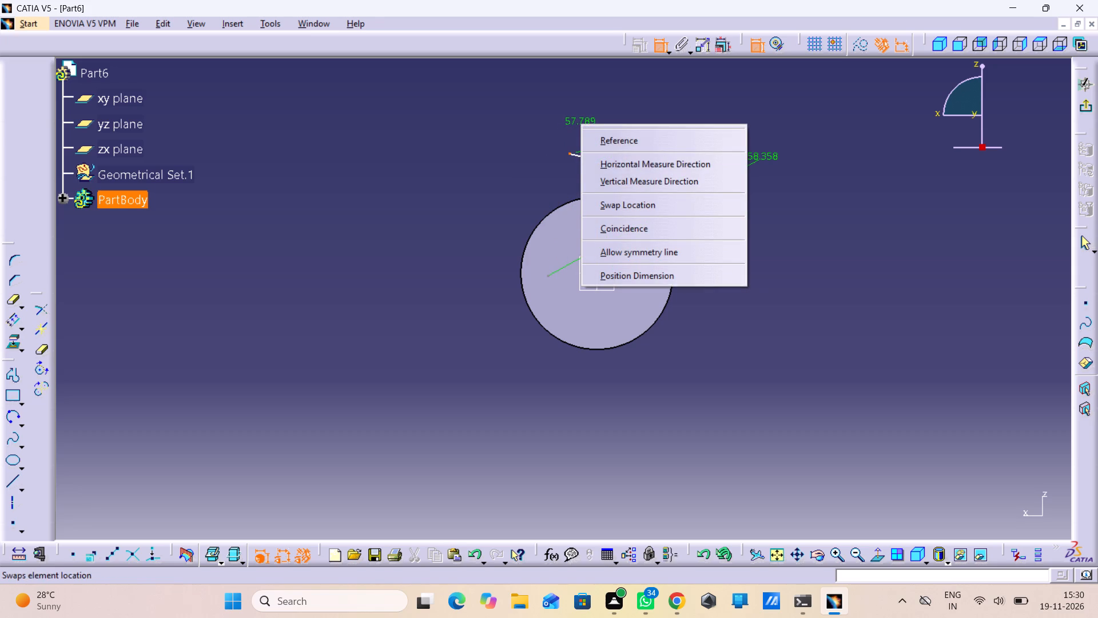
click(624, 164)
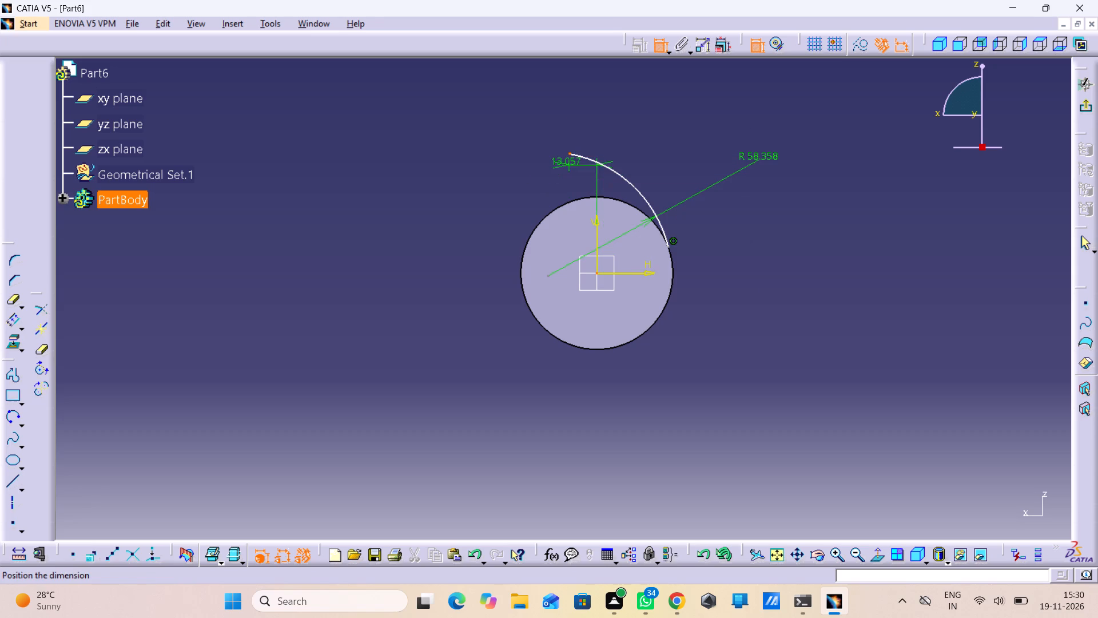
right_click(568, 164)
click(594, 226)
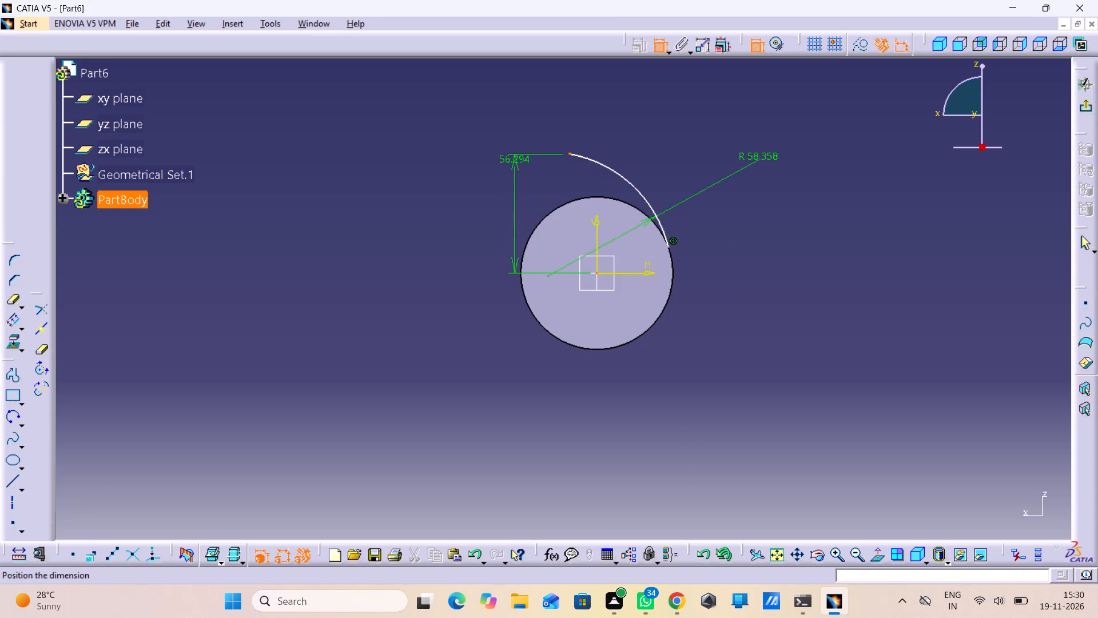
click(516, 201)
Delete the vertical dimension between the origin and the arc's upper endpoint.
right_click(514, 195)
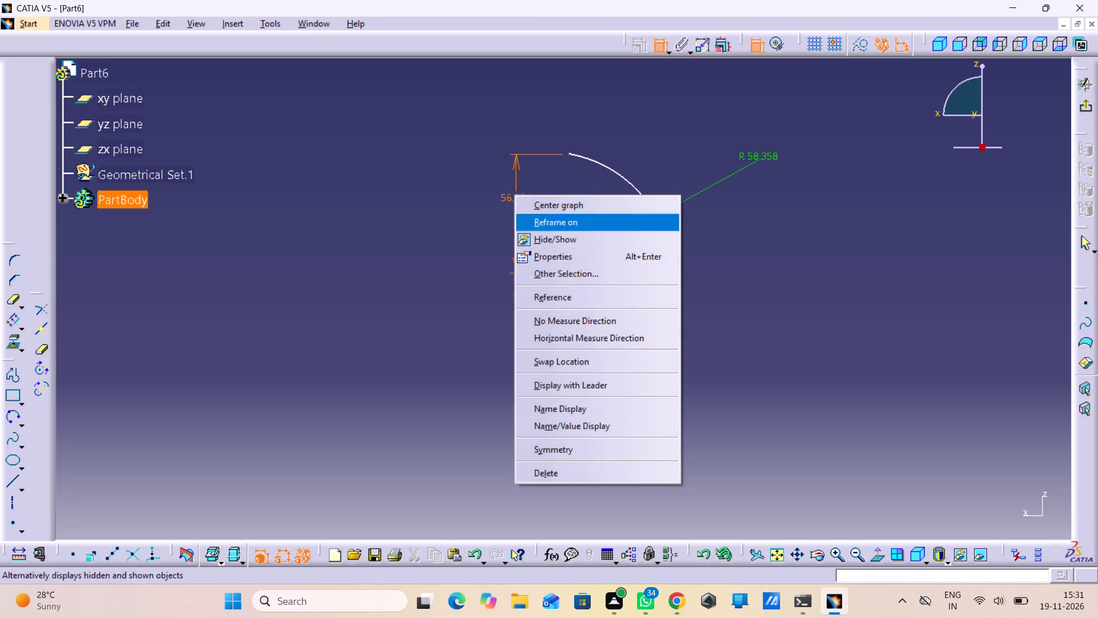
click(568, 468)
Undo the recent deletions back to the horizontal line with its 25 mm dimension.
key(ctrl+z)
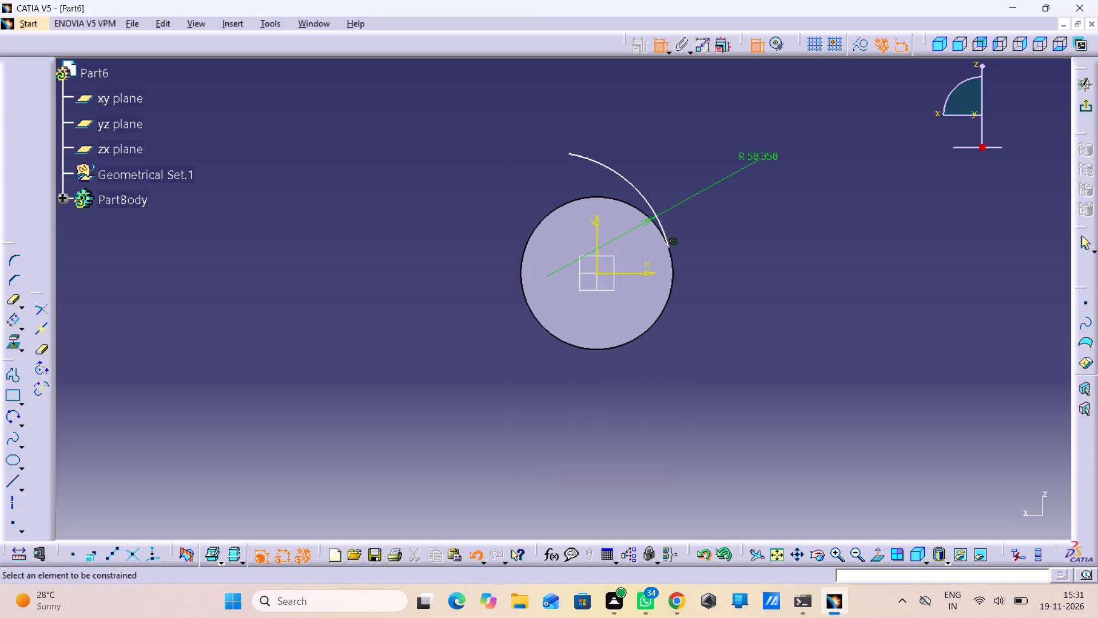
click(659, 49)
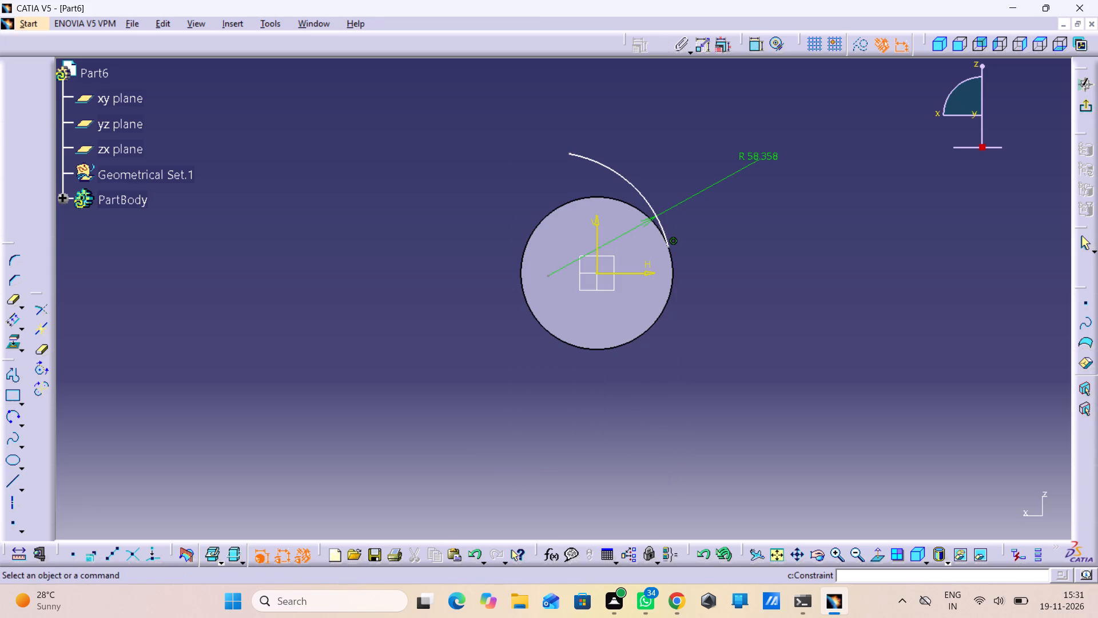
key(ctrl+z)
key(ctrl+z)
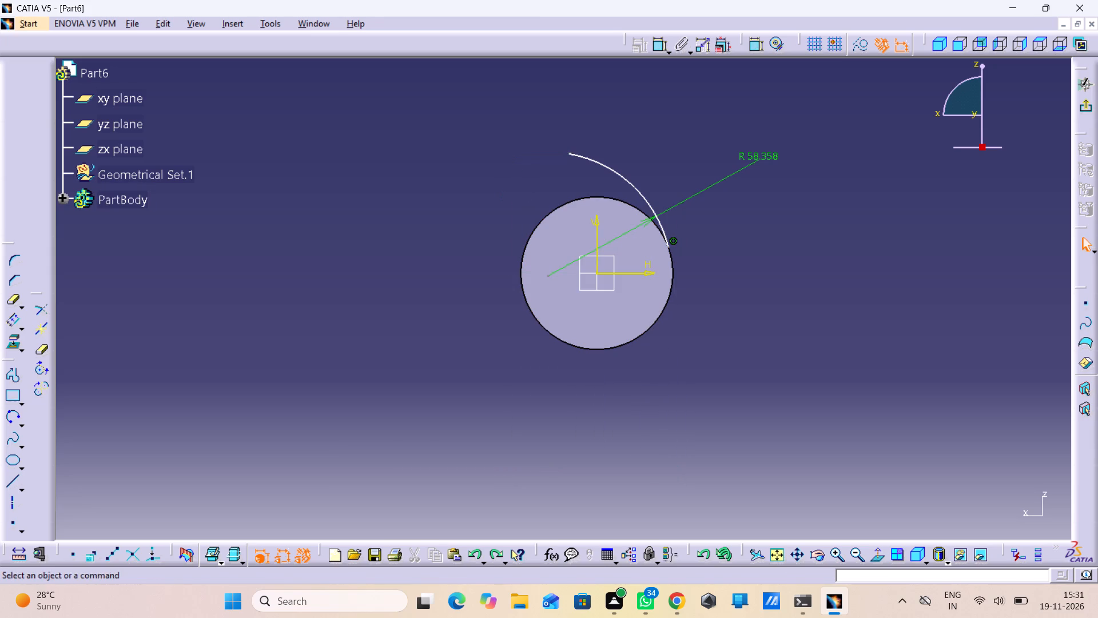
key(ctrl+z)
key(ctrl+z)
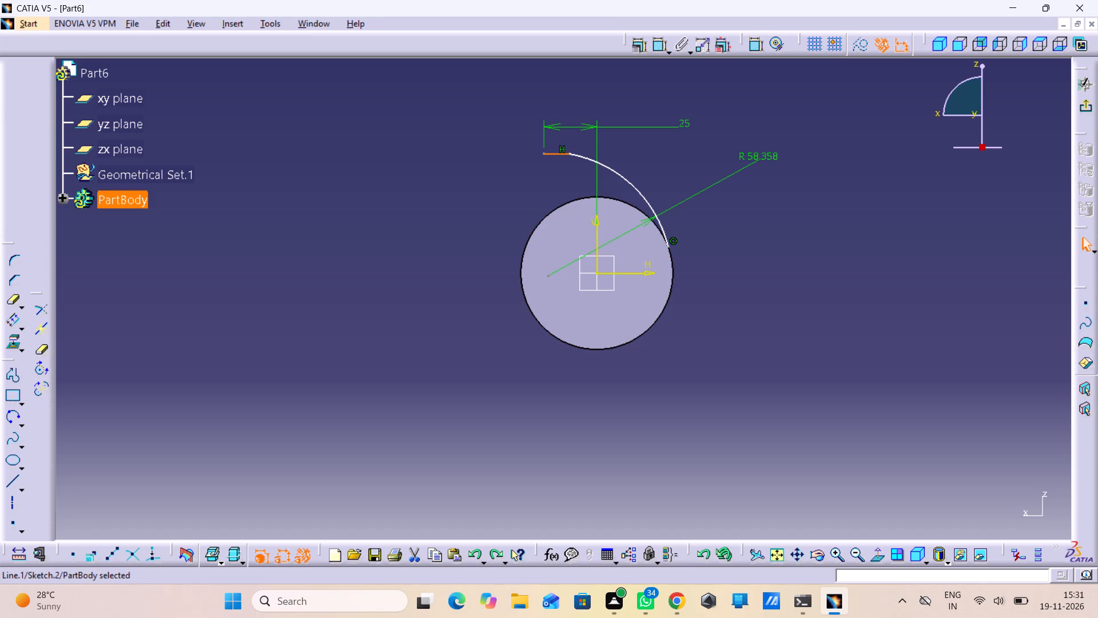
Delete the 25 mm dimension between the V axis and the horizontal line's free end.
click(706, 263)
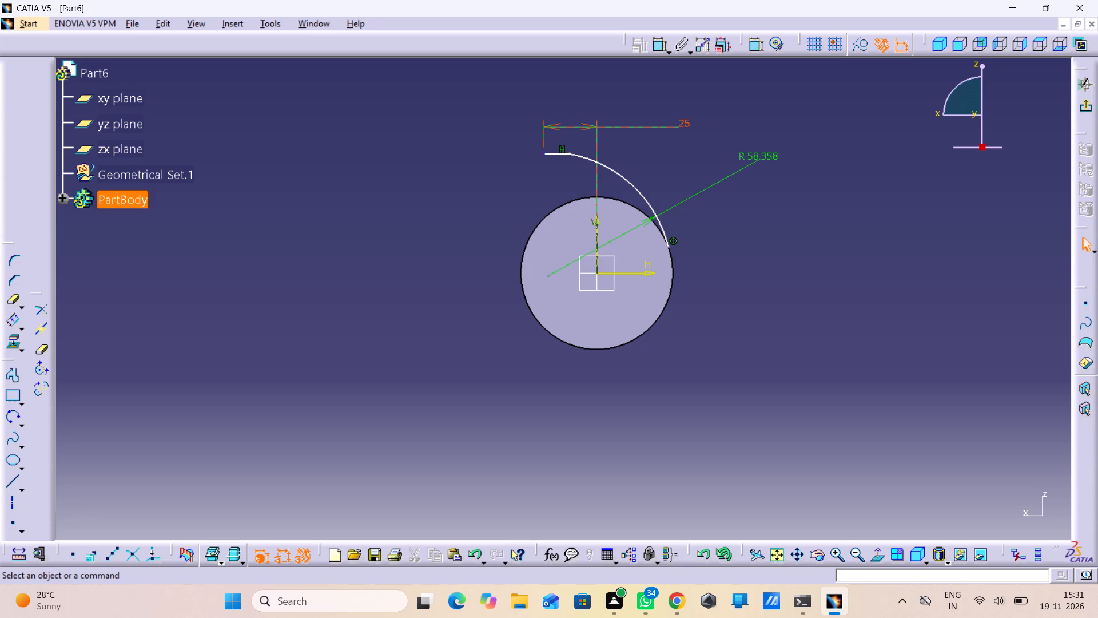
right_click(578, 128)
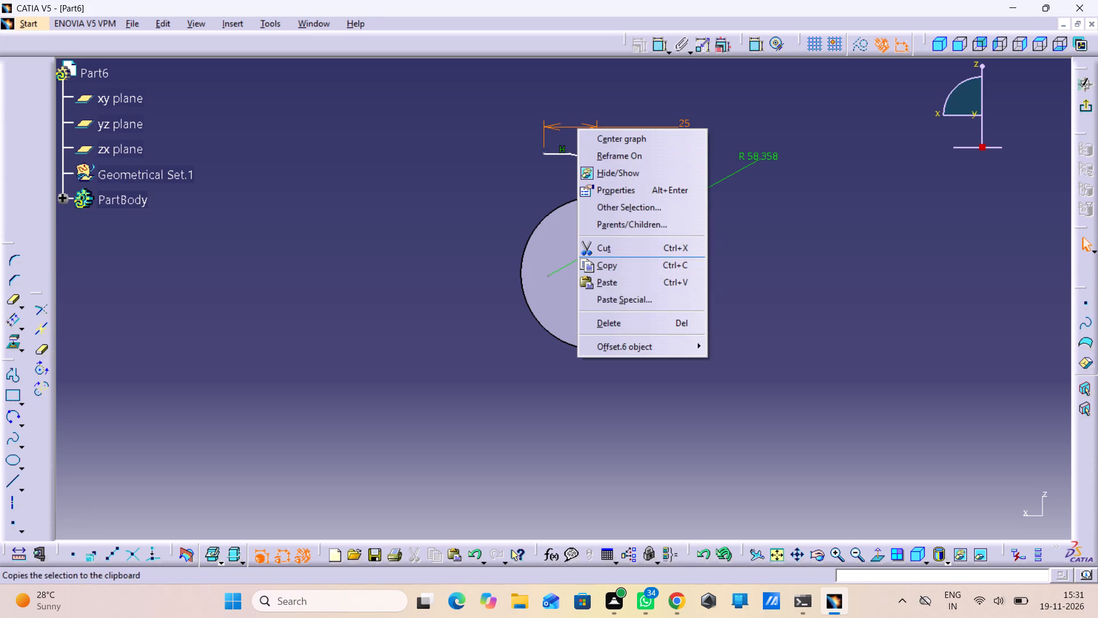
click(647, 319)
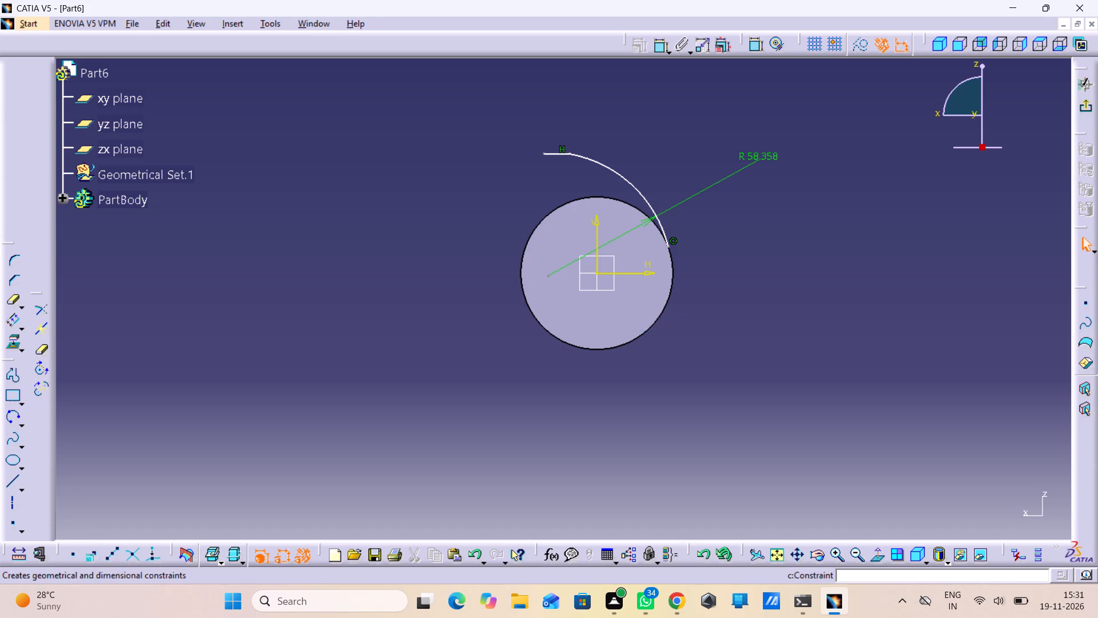
Dimension the horizontal line's free end from the V axis, place the dimension above the line and set it to 67 mm.
double_click(657, 48)
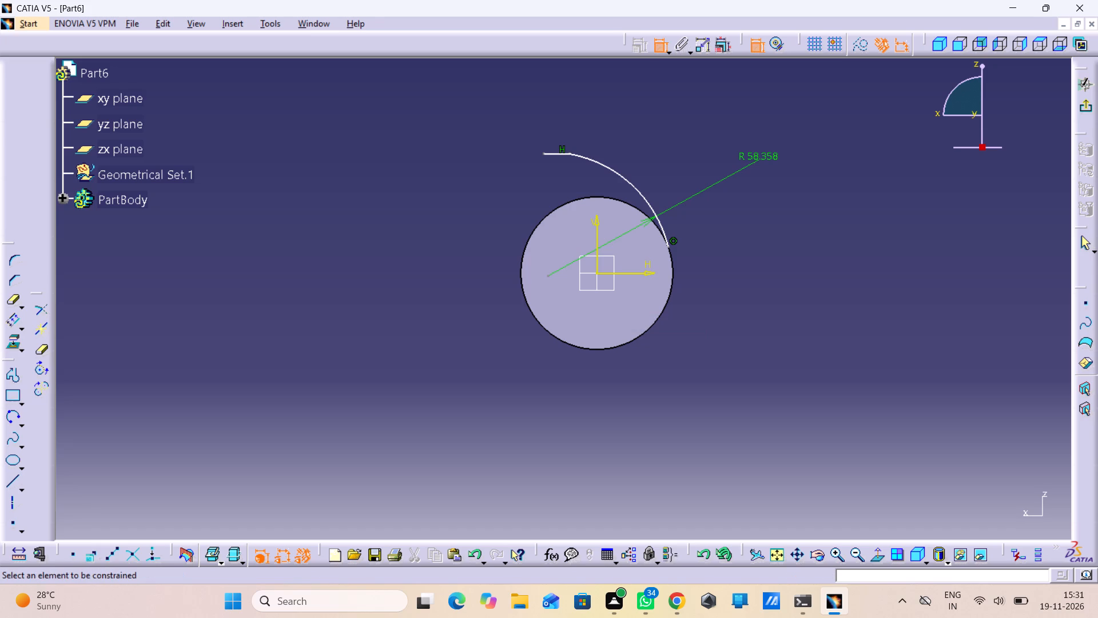
click(544, 152)
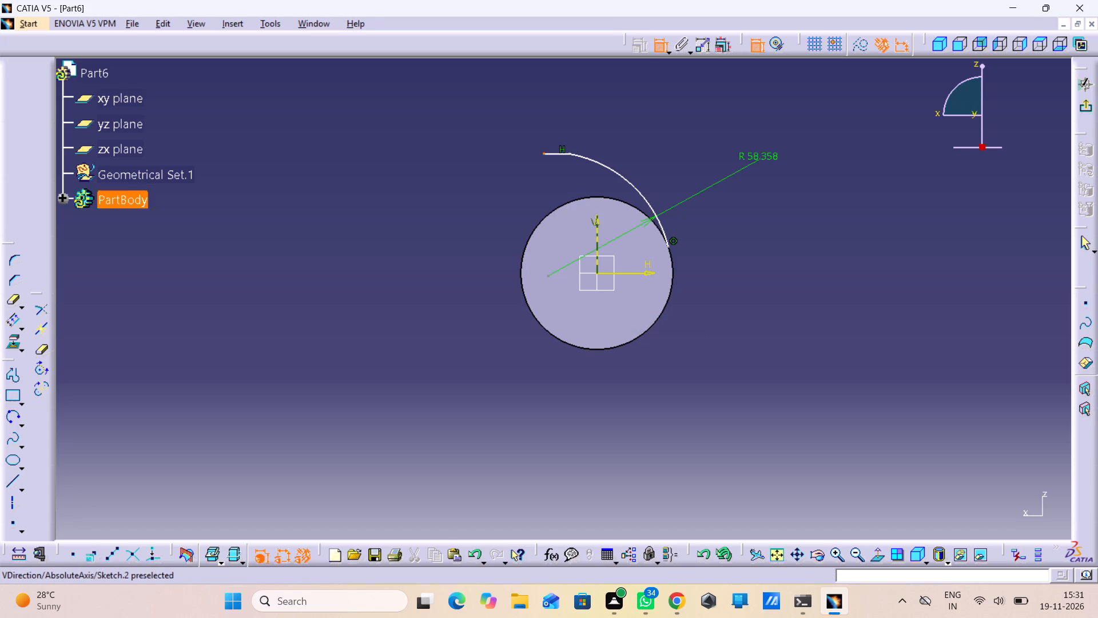
click(597, 220)
click(660, 153)
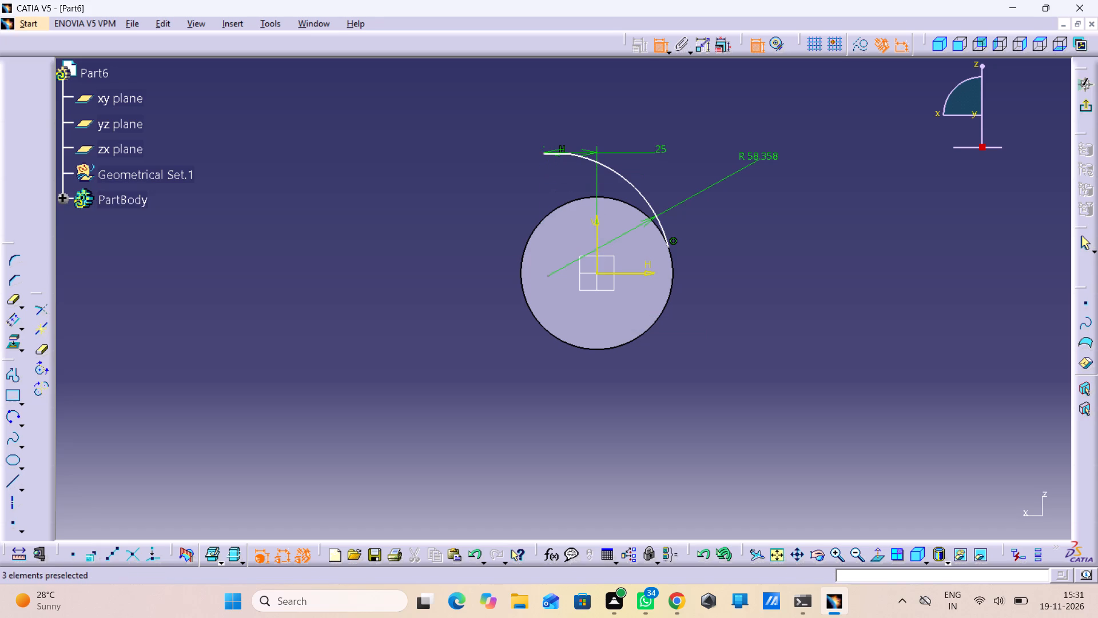
drag(653, 151, 662, 139)
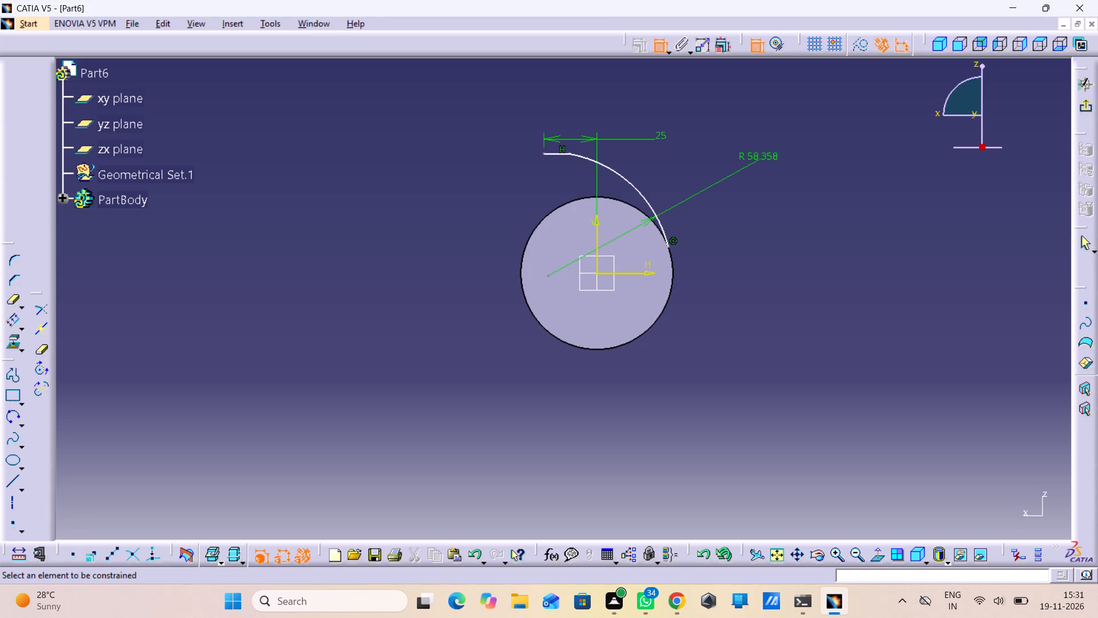
click(662, 139)
click(663, 134)
double_click(666, 128)
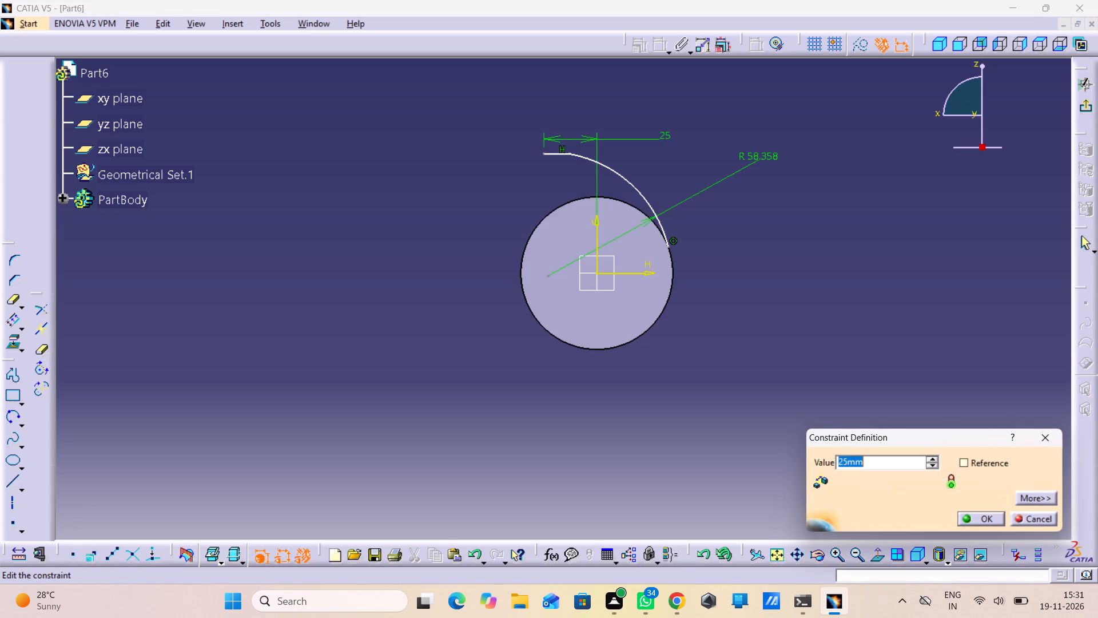
text(67)
key(Return)
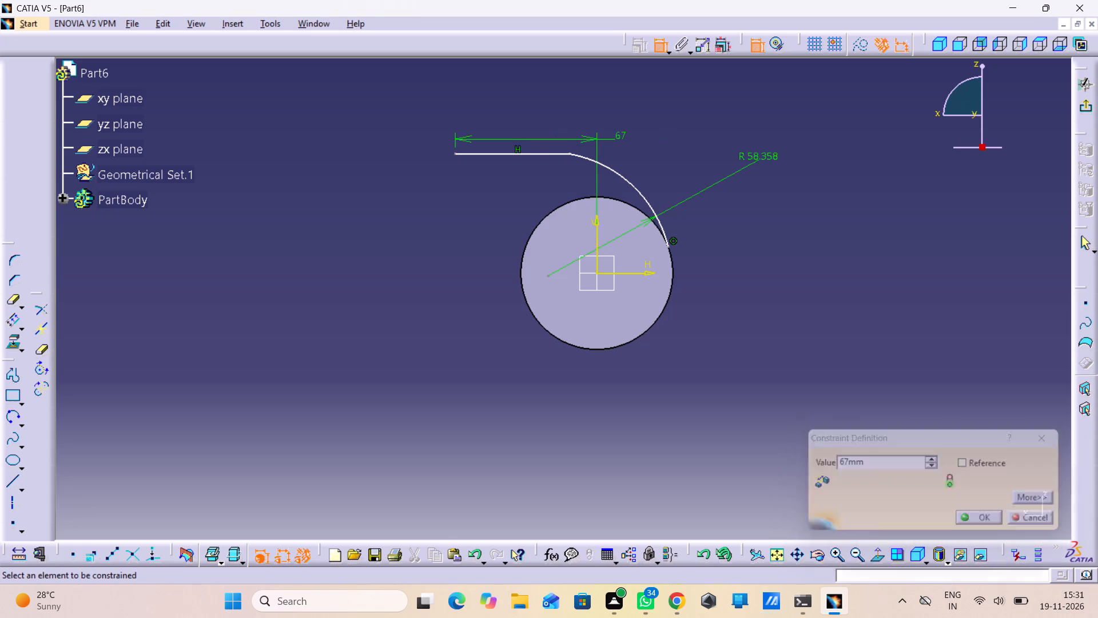
Dimension the junction of the horizontal line and the arc from the V axis and set it to 25 mm.
click(568, 154)
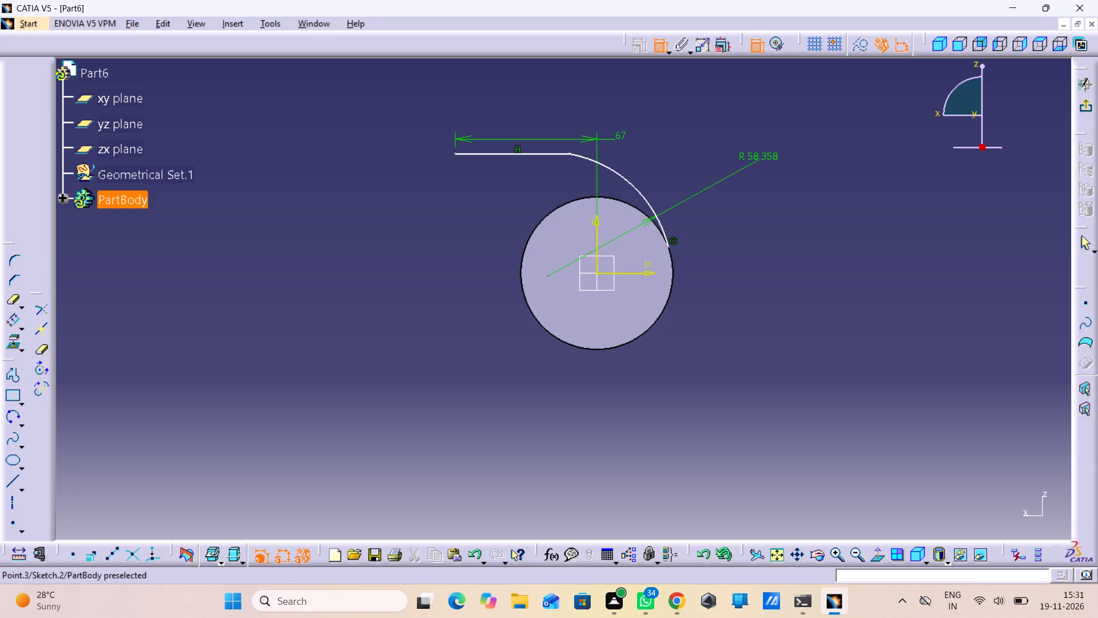
click(596, 235)
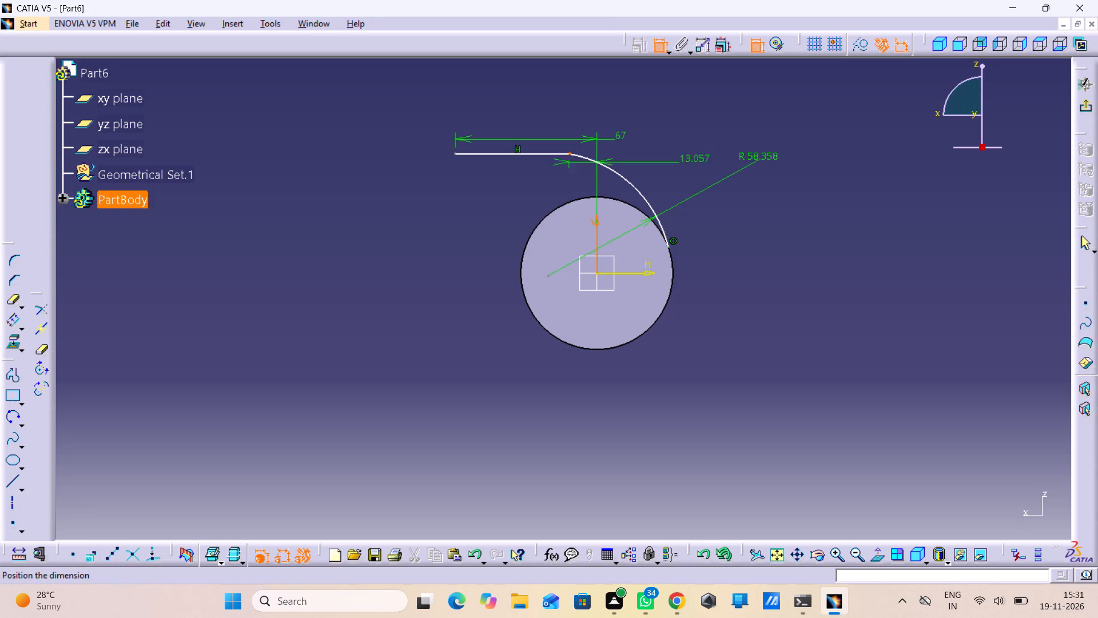
click(679, 178)
double_click(678, 172)
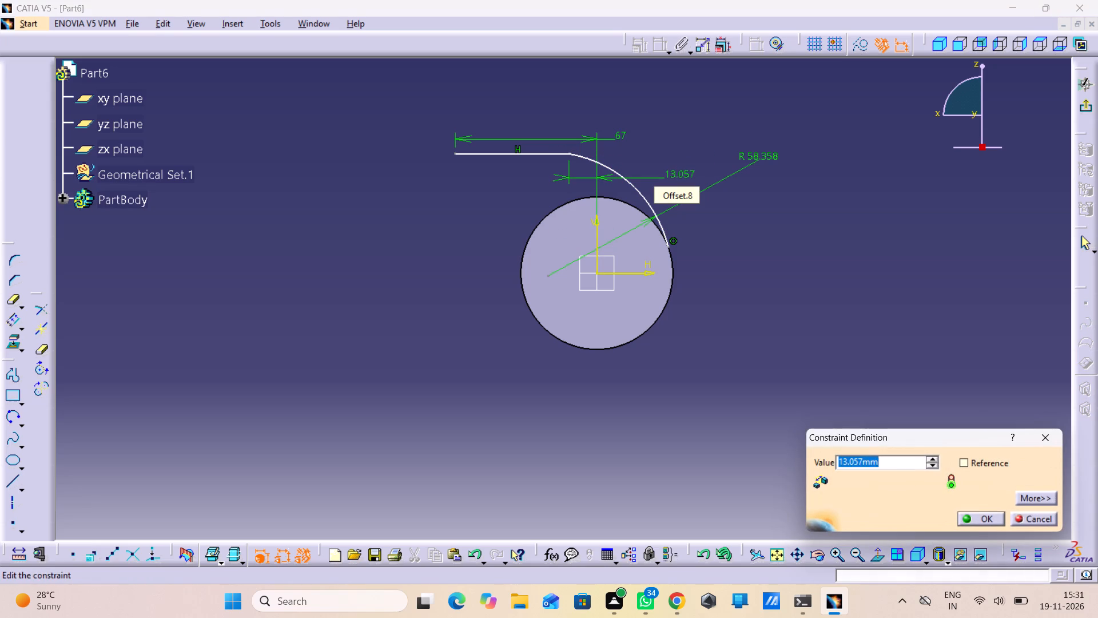
text(25)
key(Return)
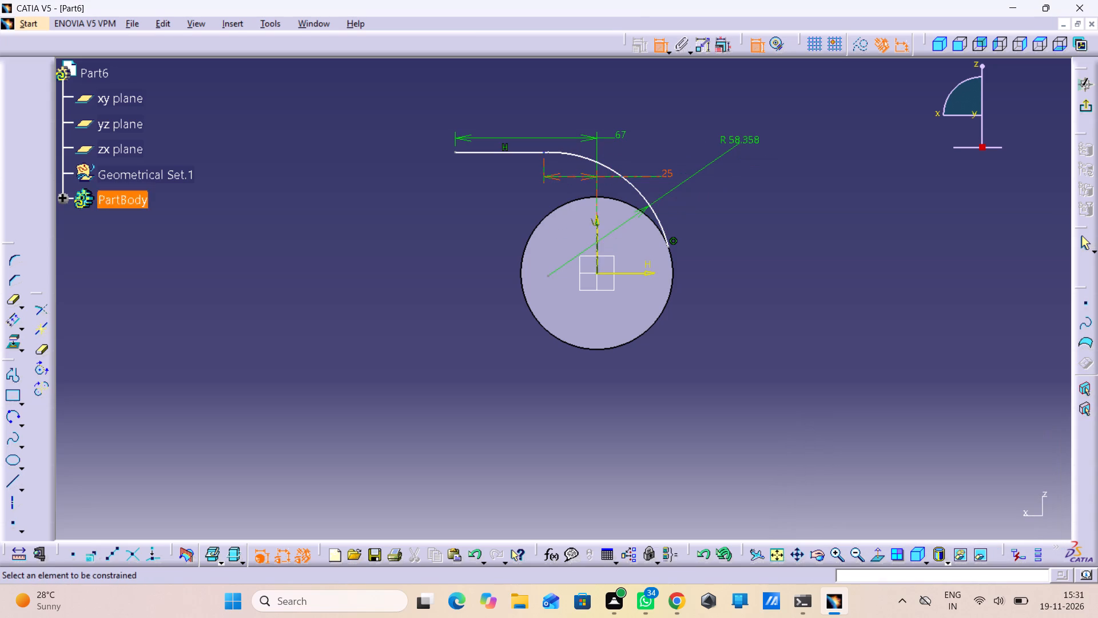
Dimension the height of the horizontal line's free end above the H axis and set it to 57 mm.
click(453, 153)
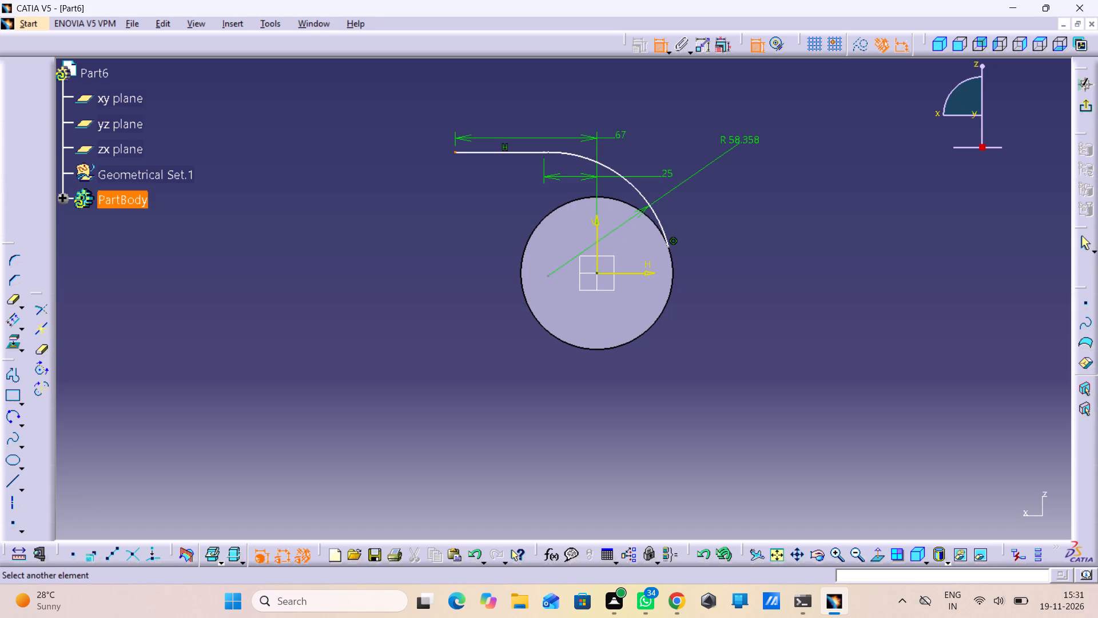
click(616, 274)
click(476, 218)
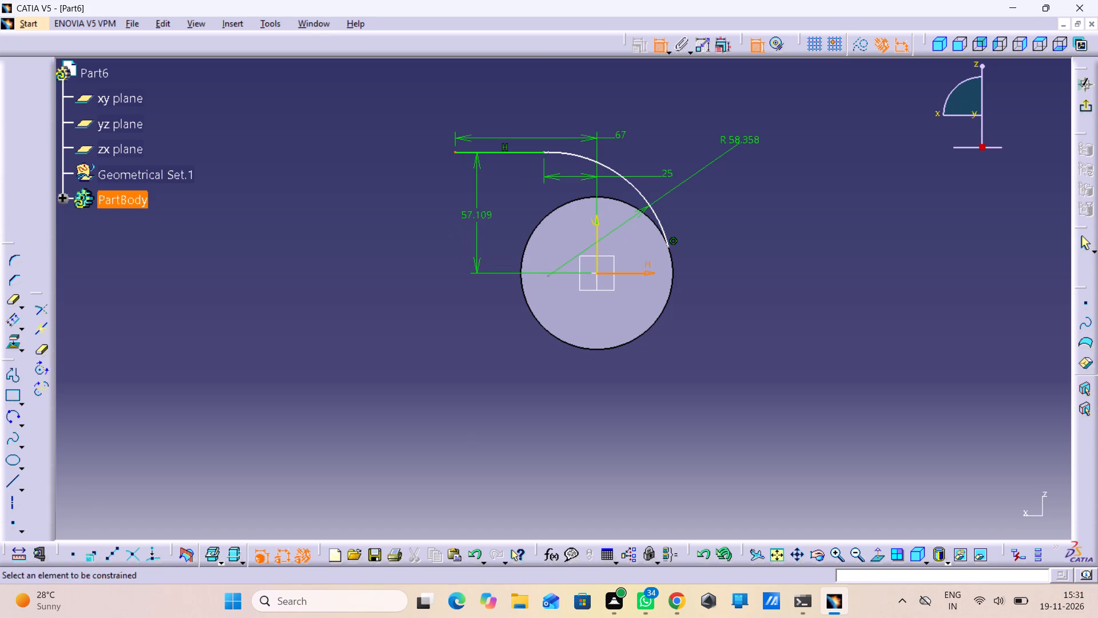
double_click(476, 211)
text(57)
key(Return)
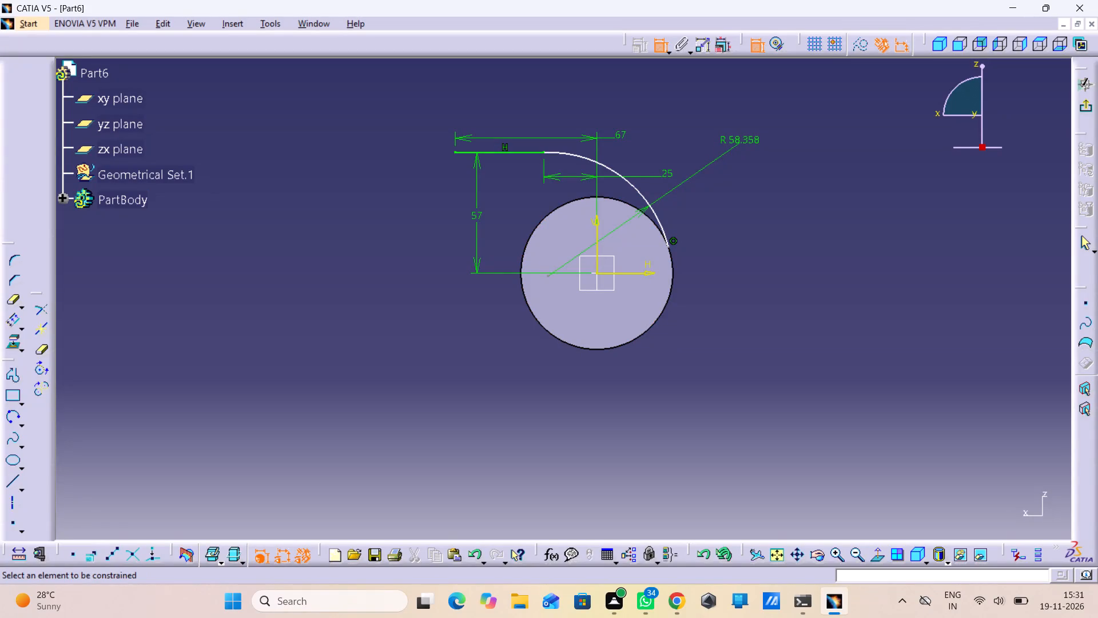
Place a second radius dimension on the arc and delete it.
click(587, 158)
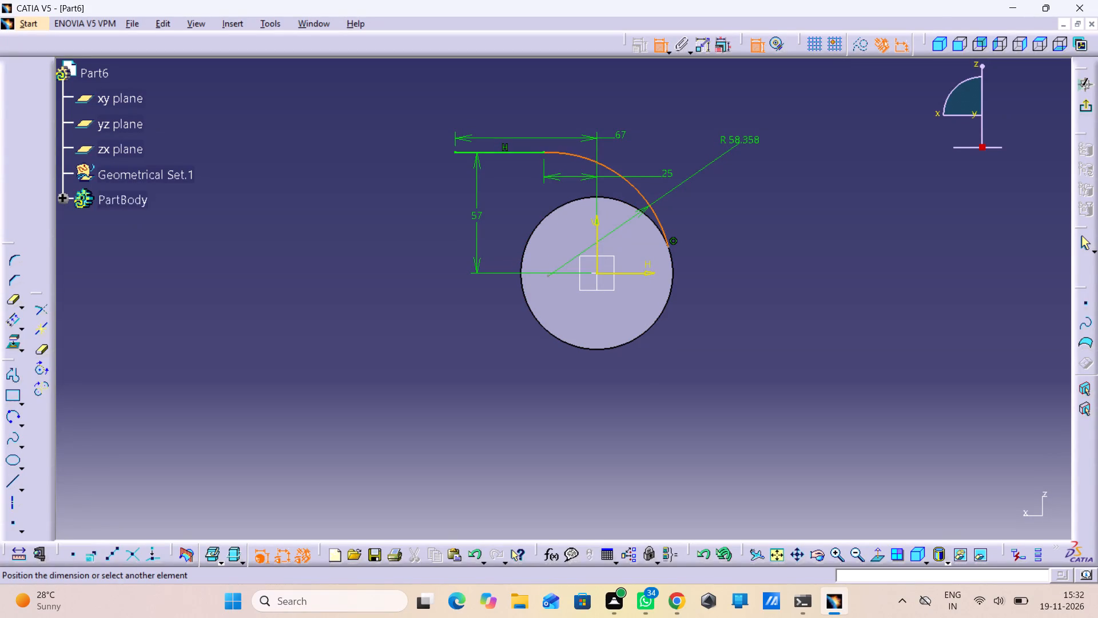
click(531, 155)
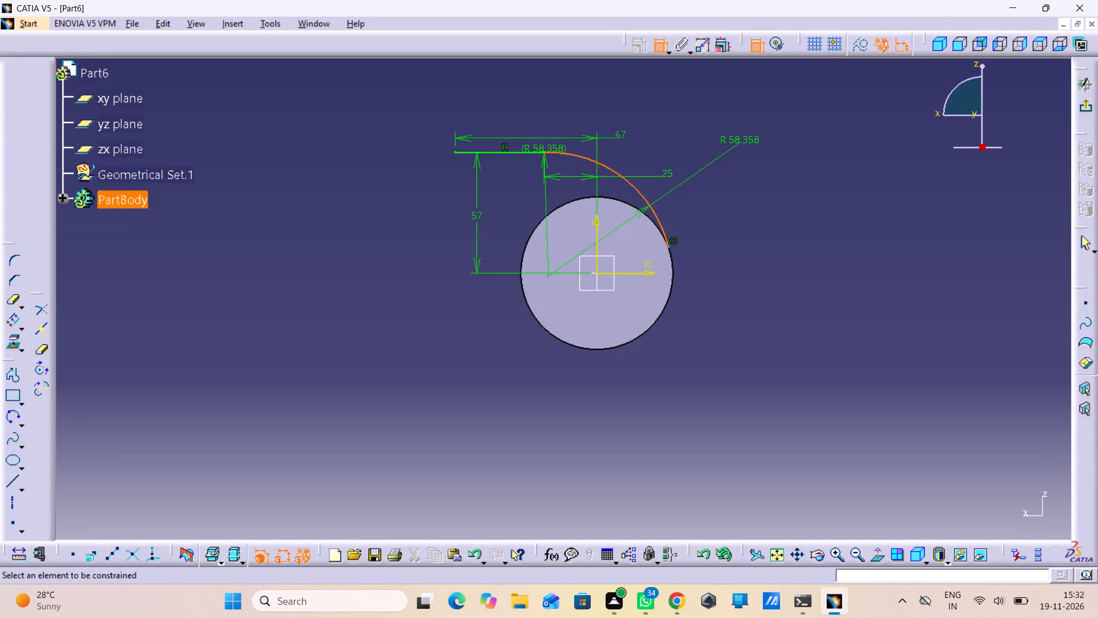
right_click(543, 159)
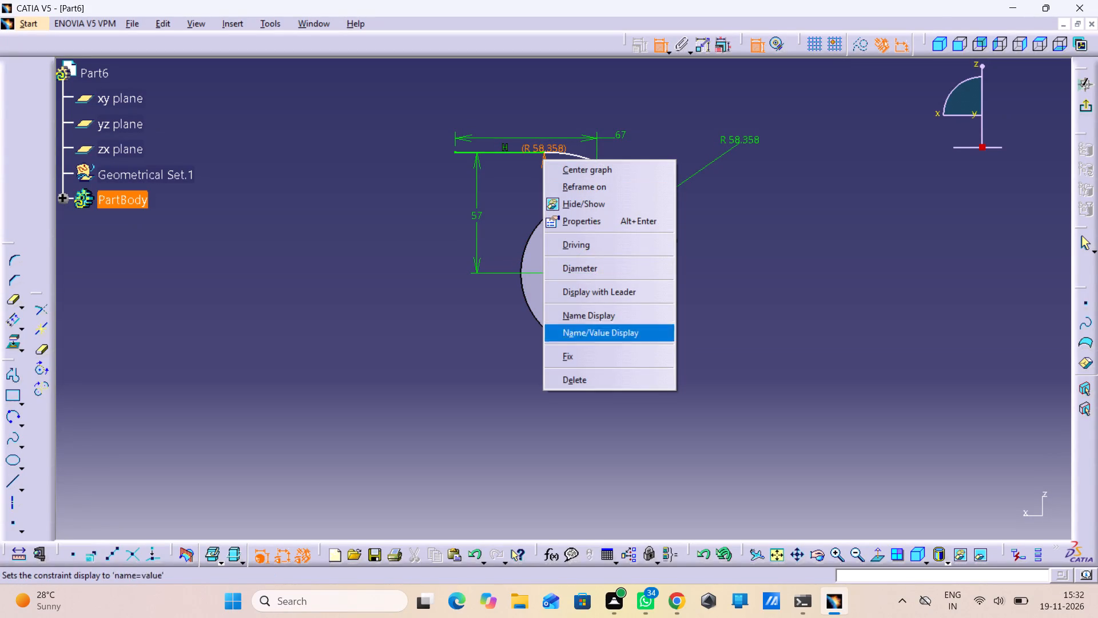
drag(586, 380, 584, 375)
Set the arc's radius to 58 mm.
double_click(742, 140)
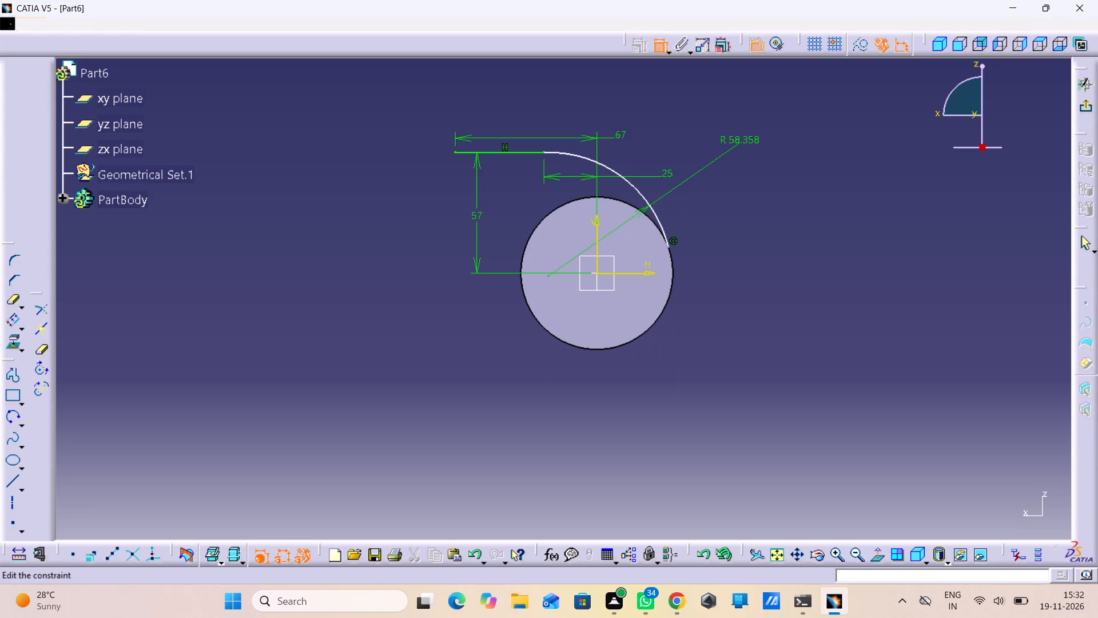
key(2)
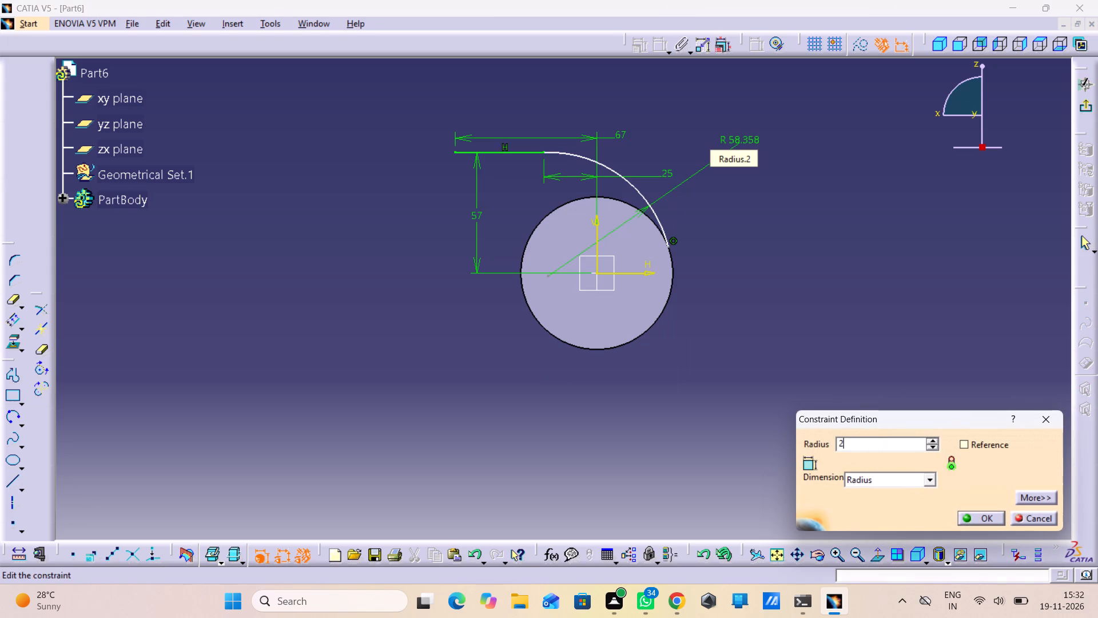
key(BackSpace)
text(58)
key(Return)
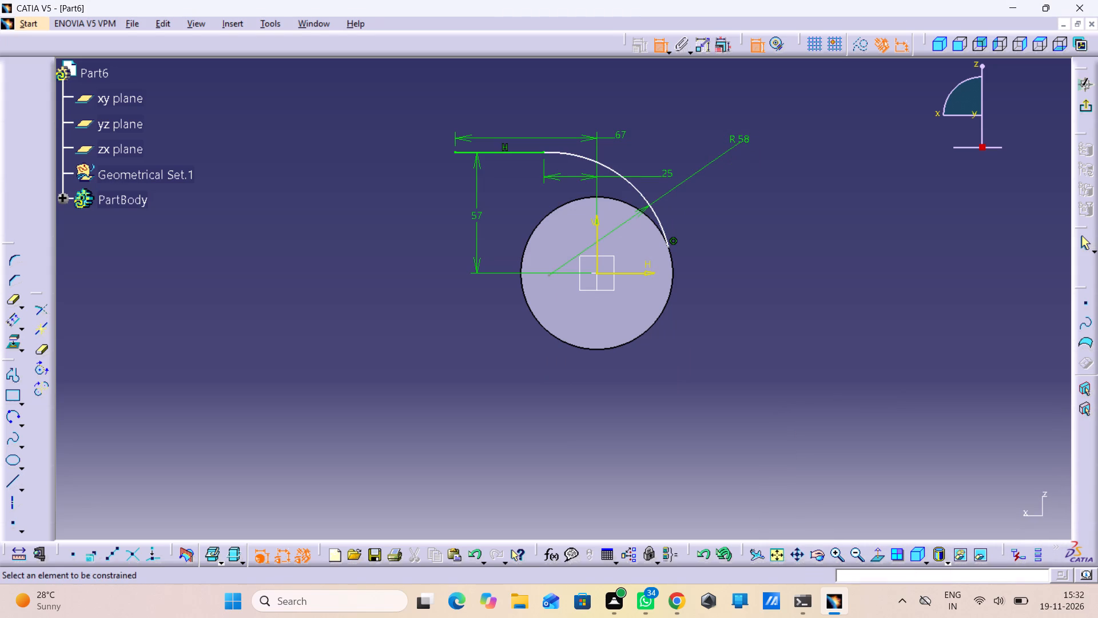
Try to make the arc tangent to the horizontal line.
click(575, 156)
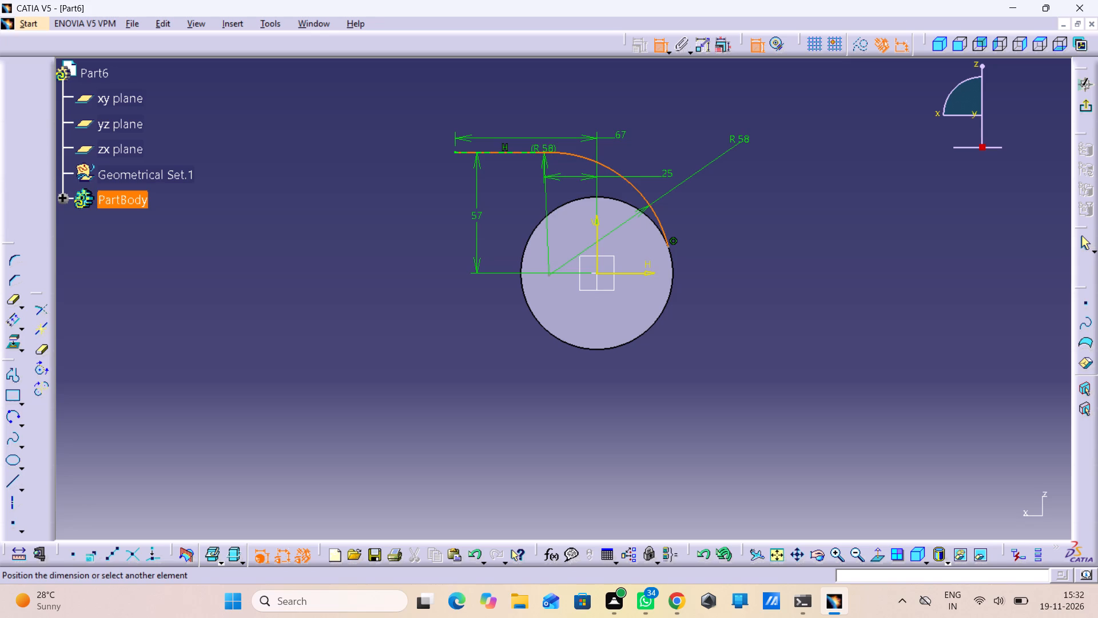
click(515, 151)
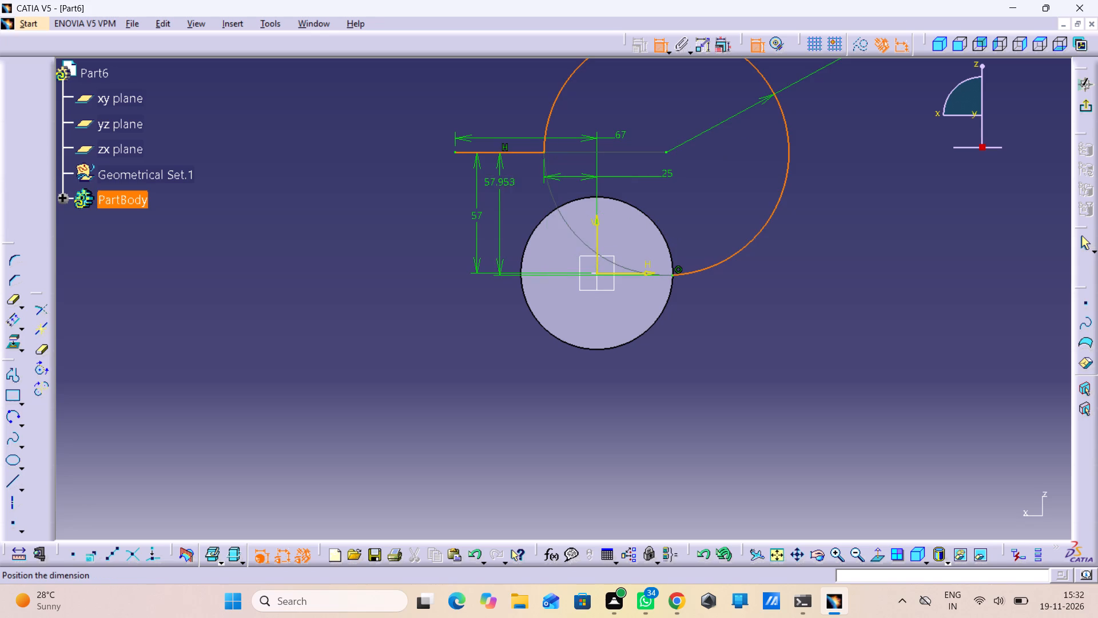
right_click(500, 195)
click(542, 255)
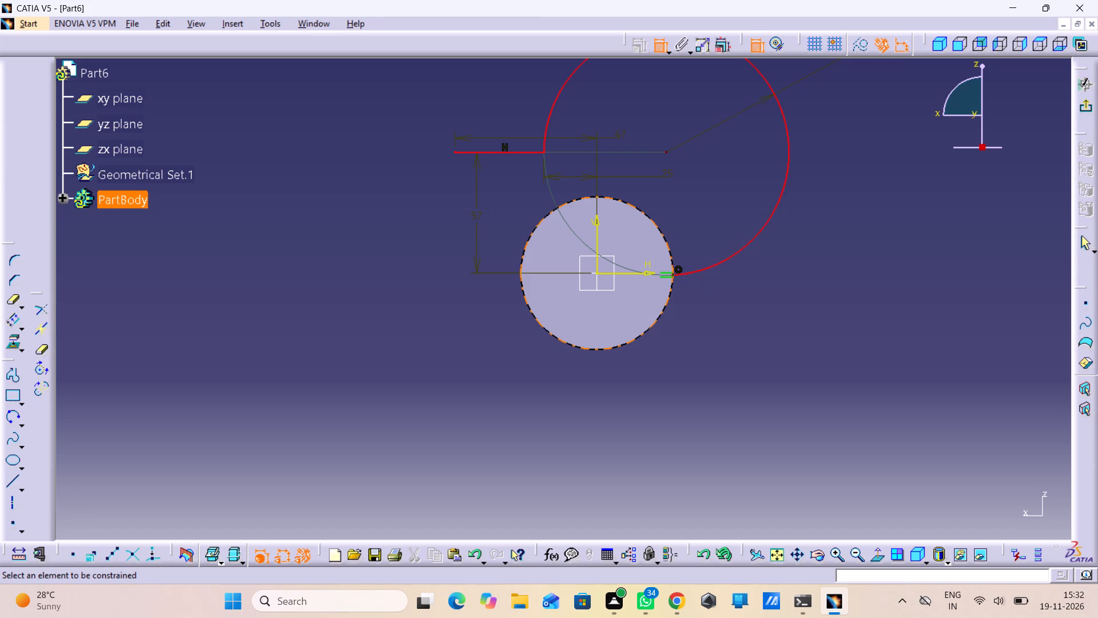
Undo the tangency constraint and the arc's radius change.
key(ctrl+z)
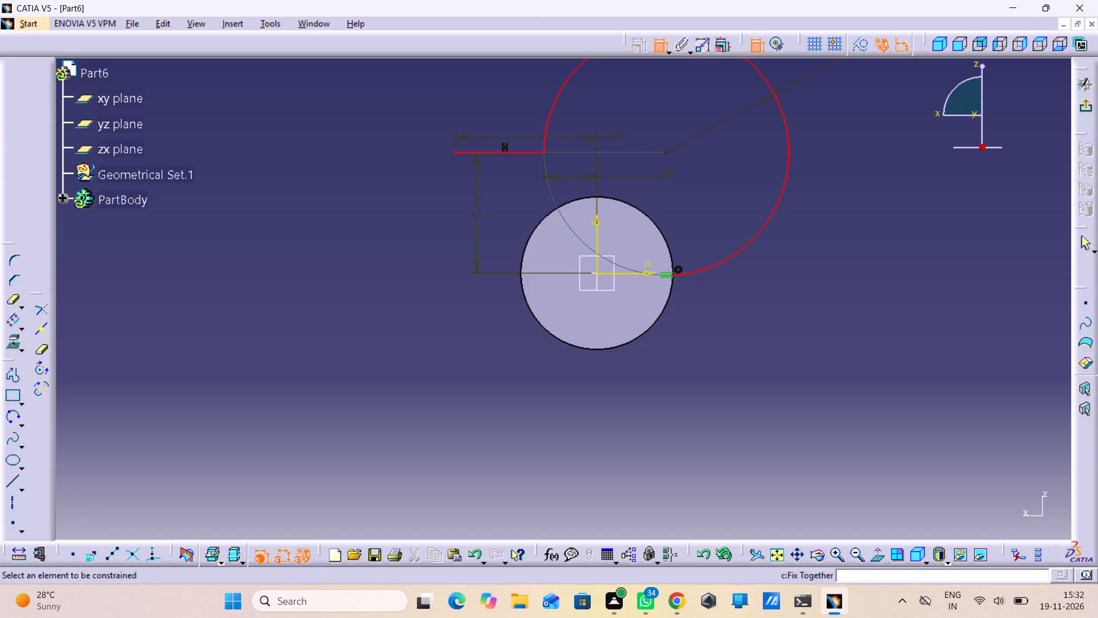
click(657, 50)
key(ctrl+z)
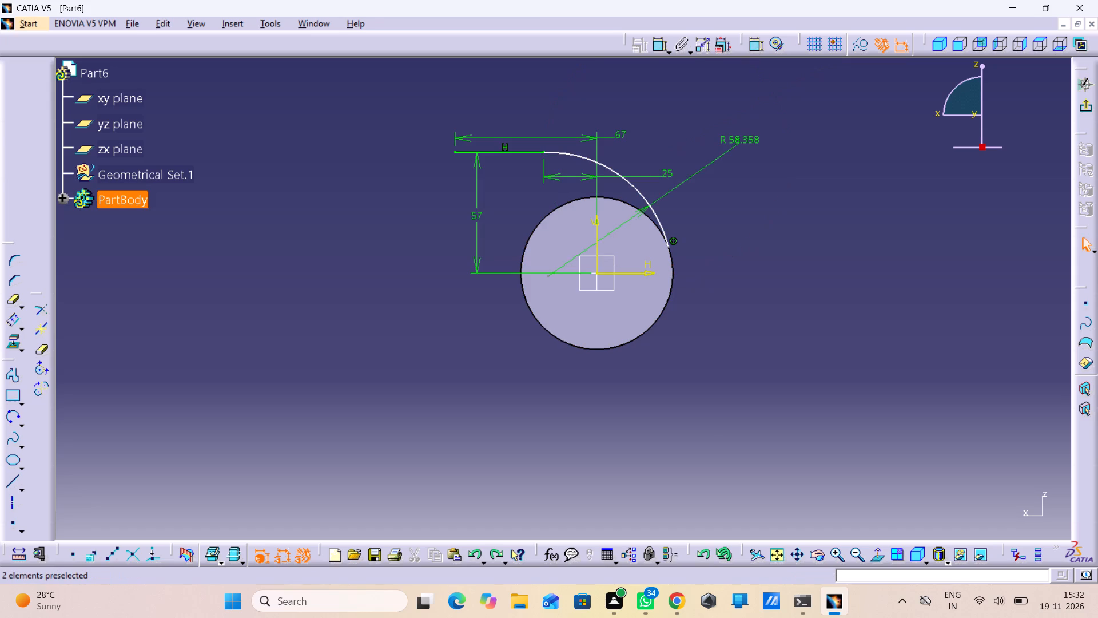
Constrain the horizontal line and the arc to be tangent, and exit the sketch.
double_click(660, 50)
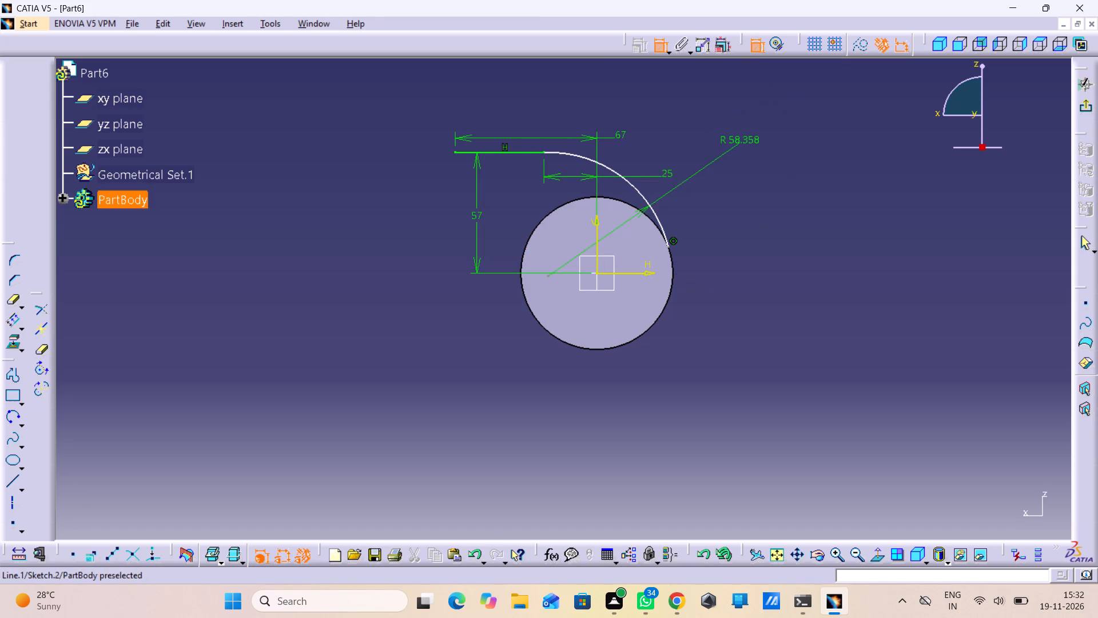
click(527, 156)
click(577, 156)
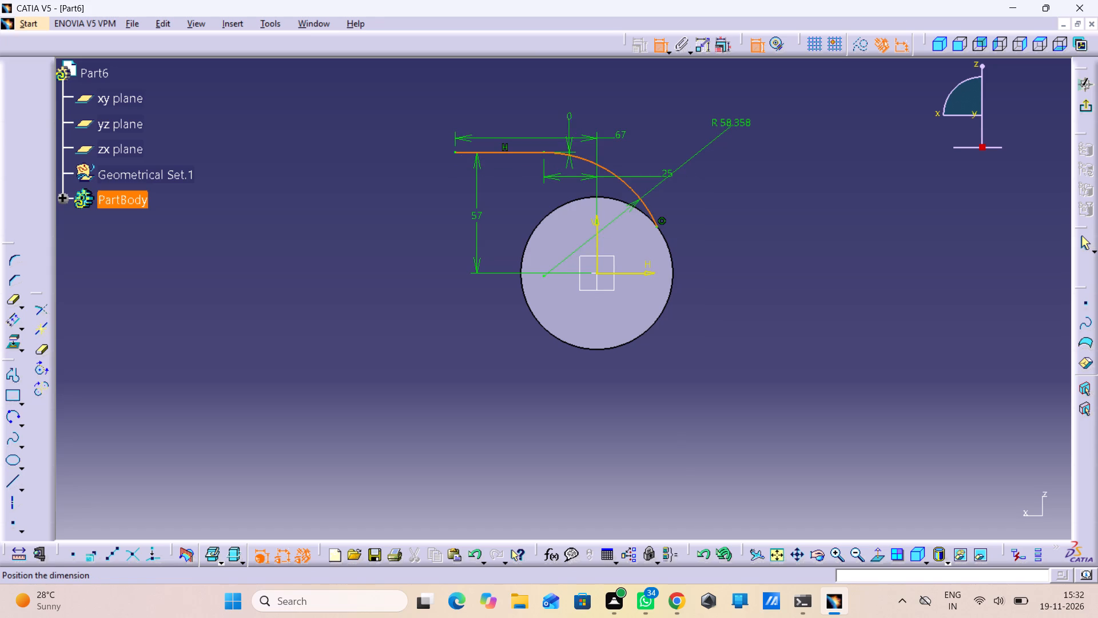
right_drag(572, 99, 577, 107)
right_click(566, 96)
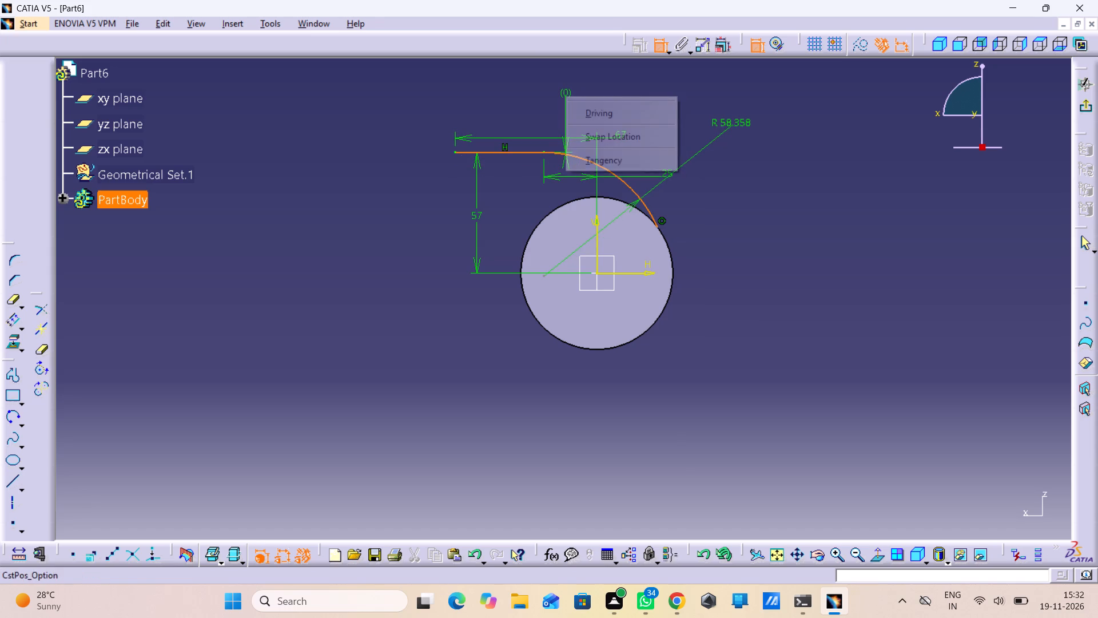
click(626, 163)
click(782, 257)
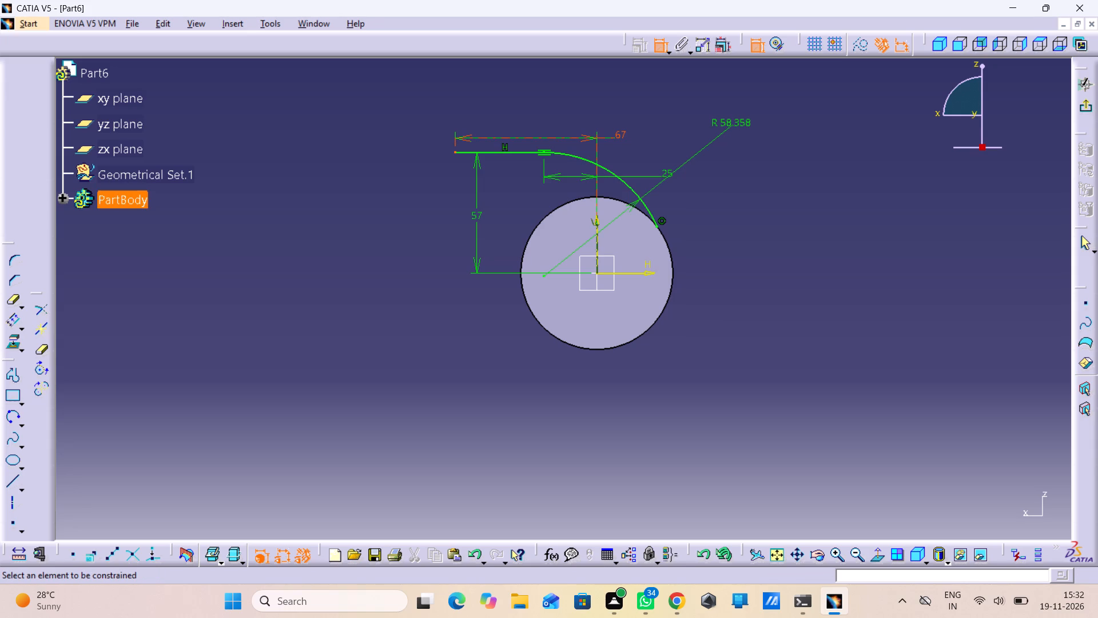
click(1089, 108)
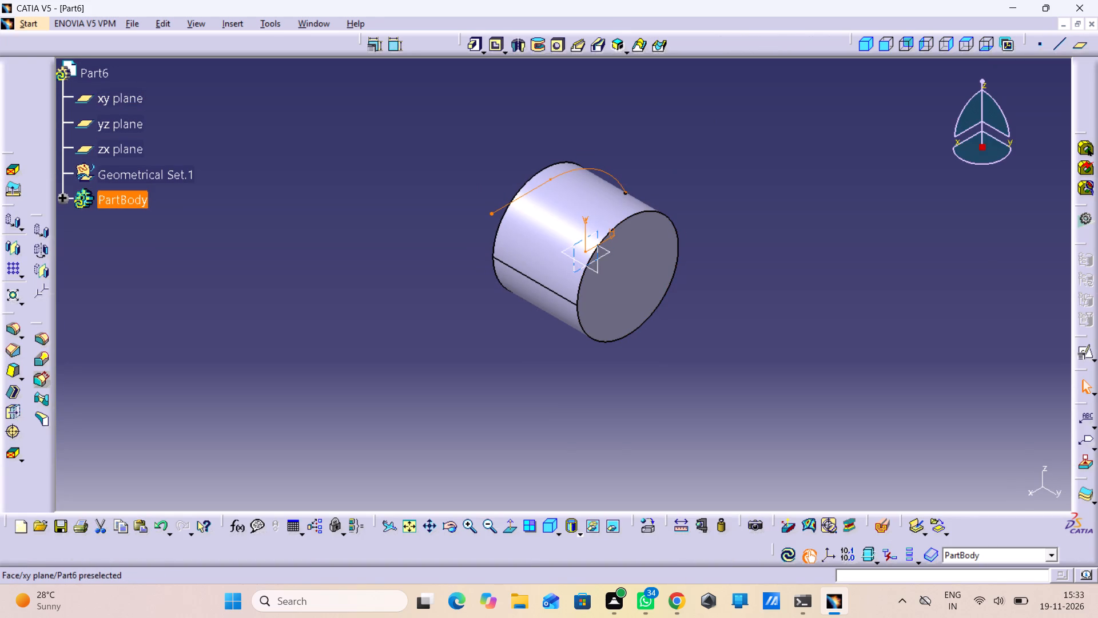
Create a plane parallel to the yz plane through the free endpoint of the profile's horizontal line.
click(598, 263)
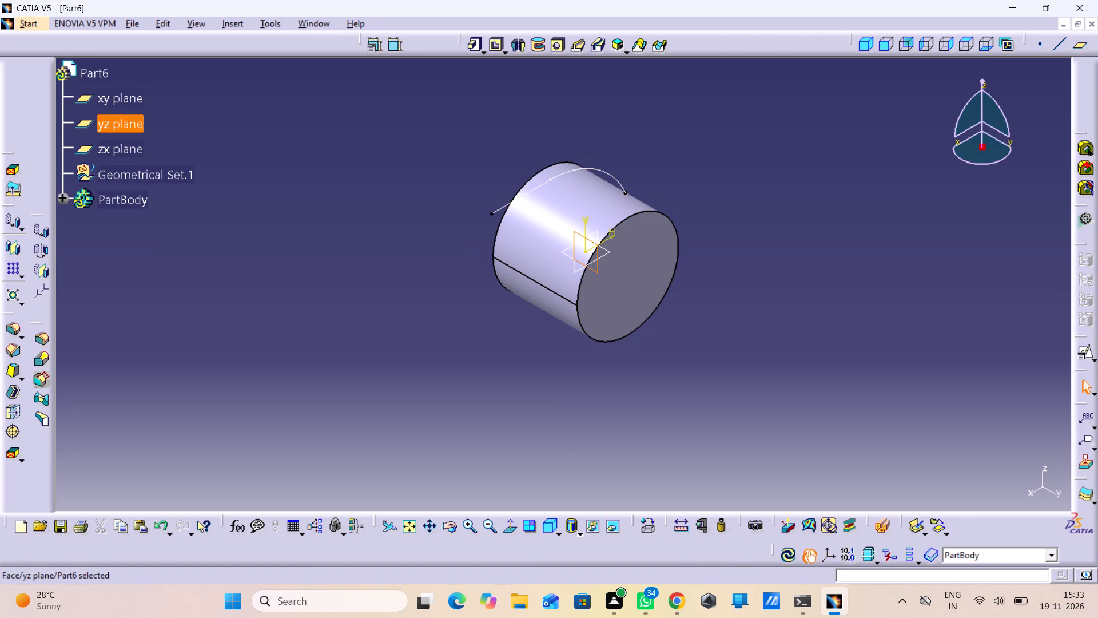
click(903, 195)
click(1081, 46)
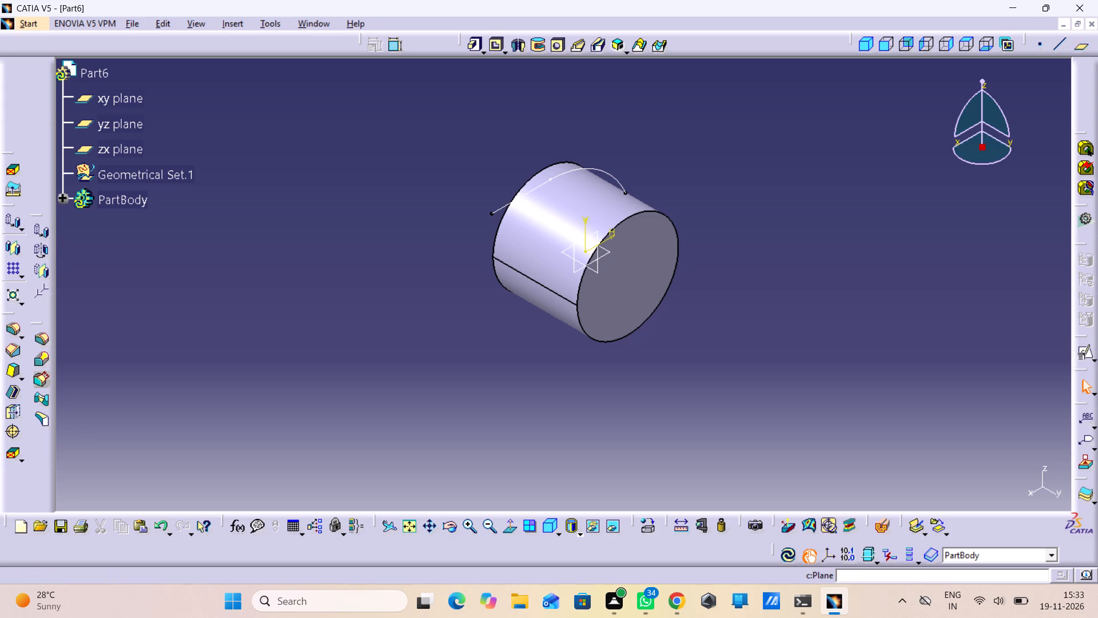
click(595, 269)
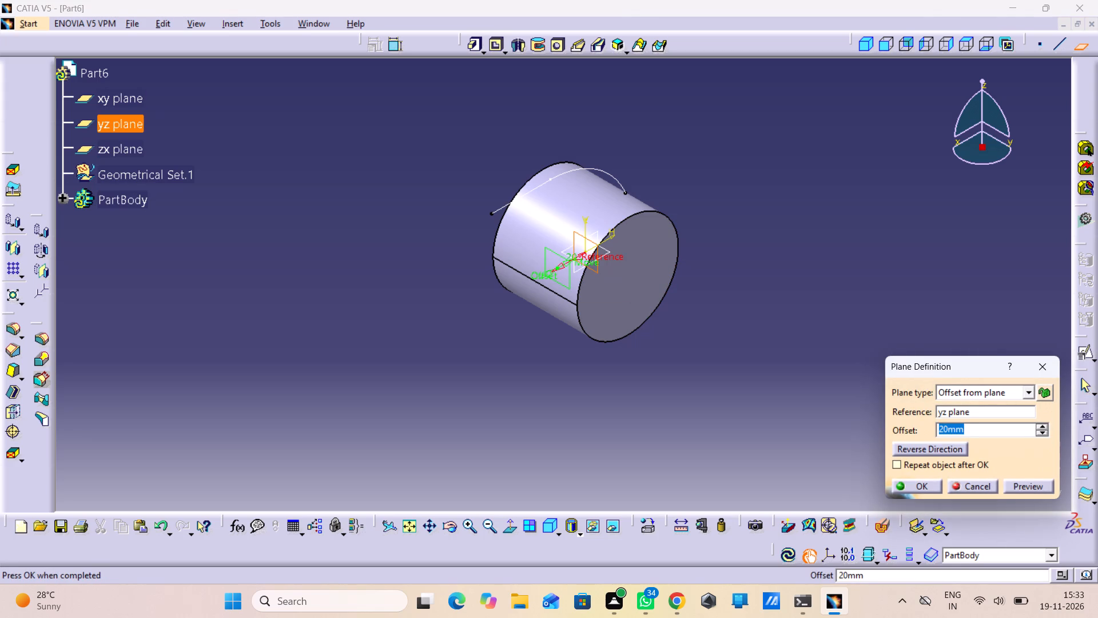
click(492, 217)
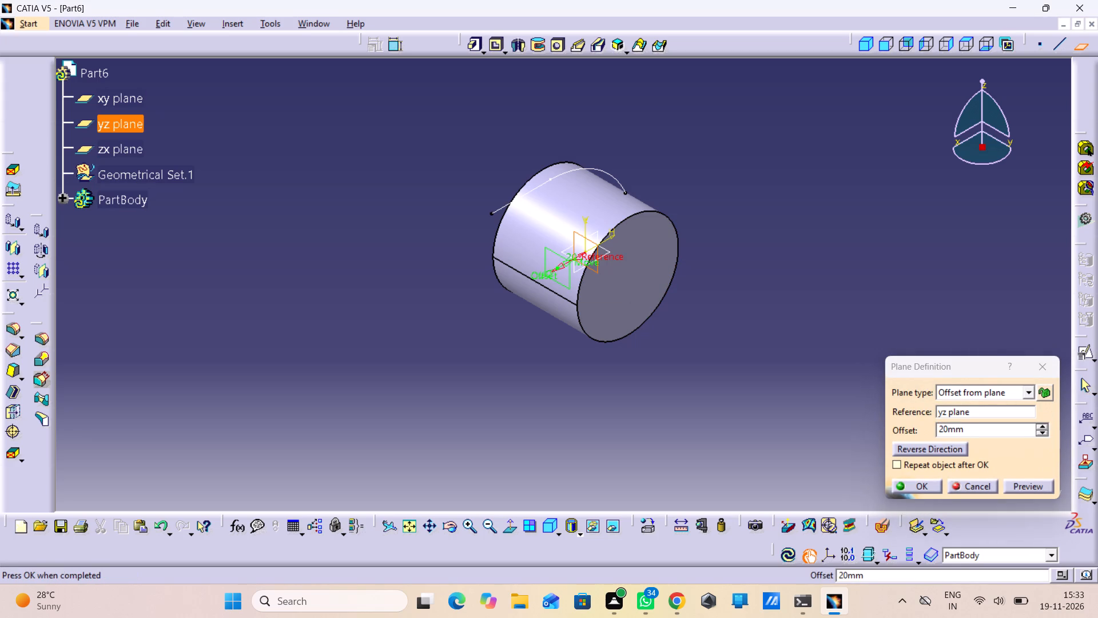
click(491, 212)
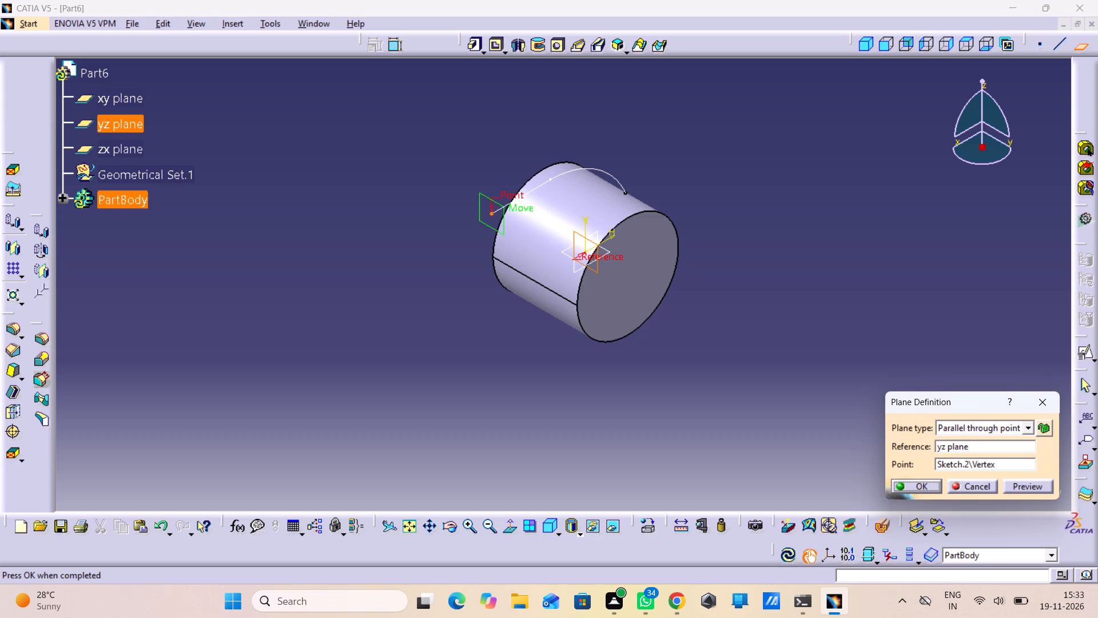
click(921, 485)
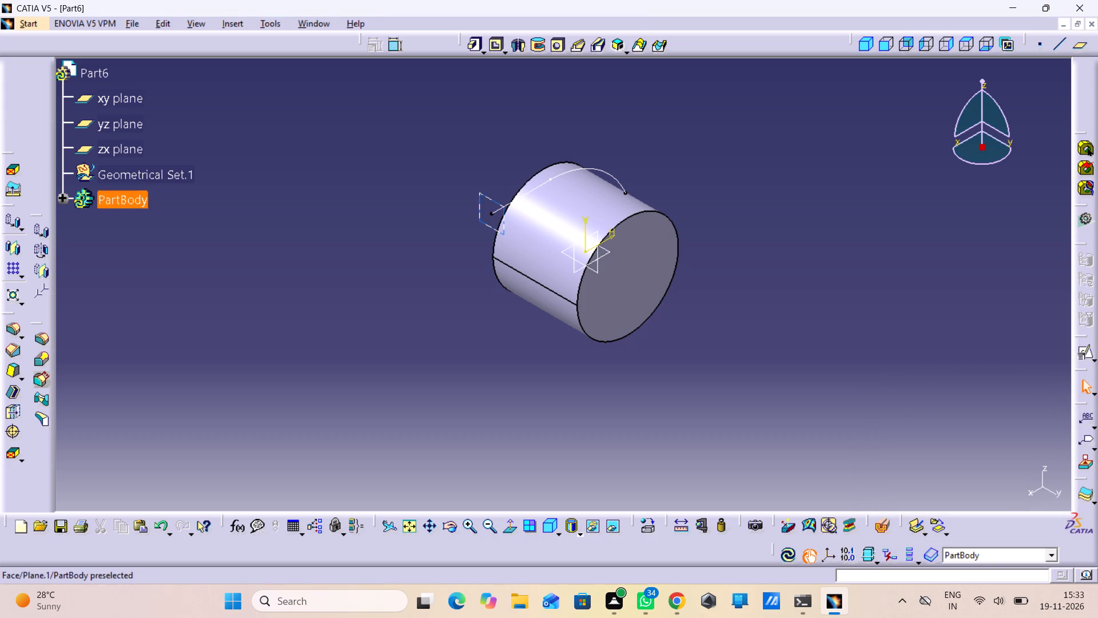
double_click(491, 197)
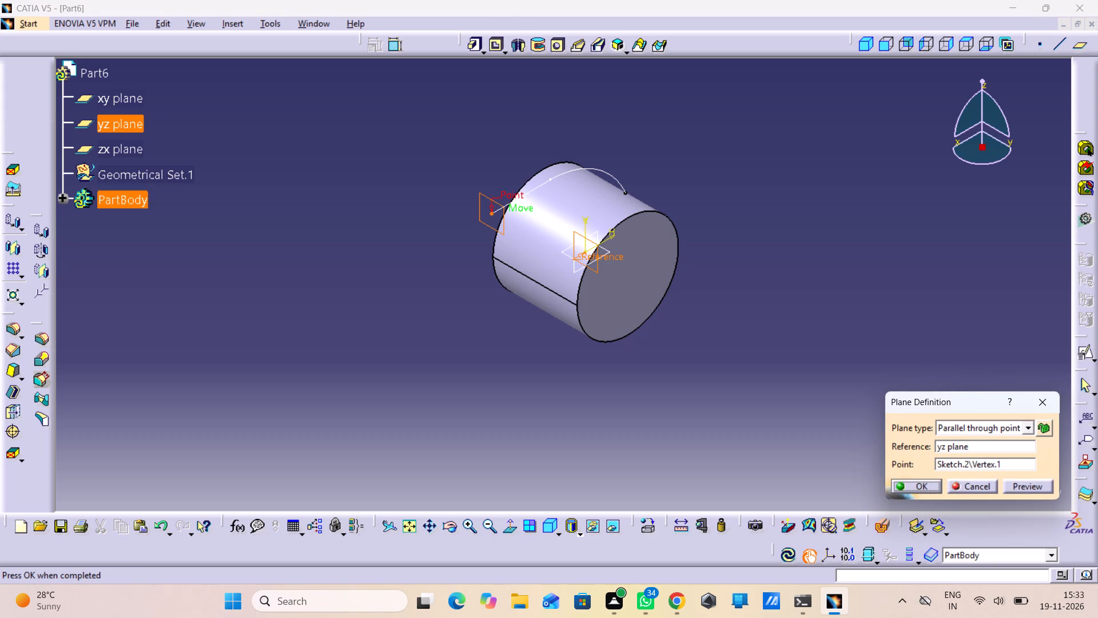
click(915, 481)
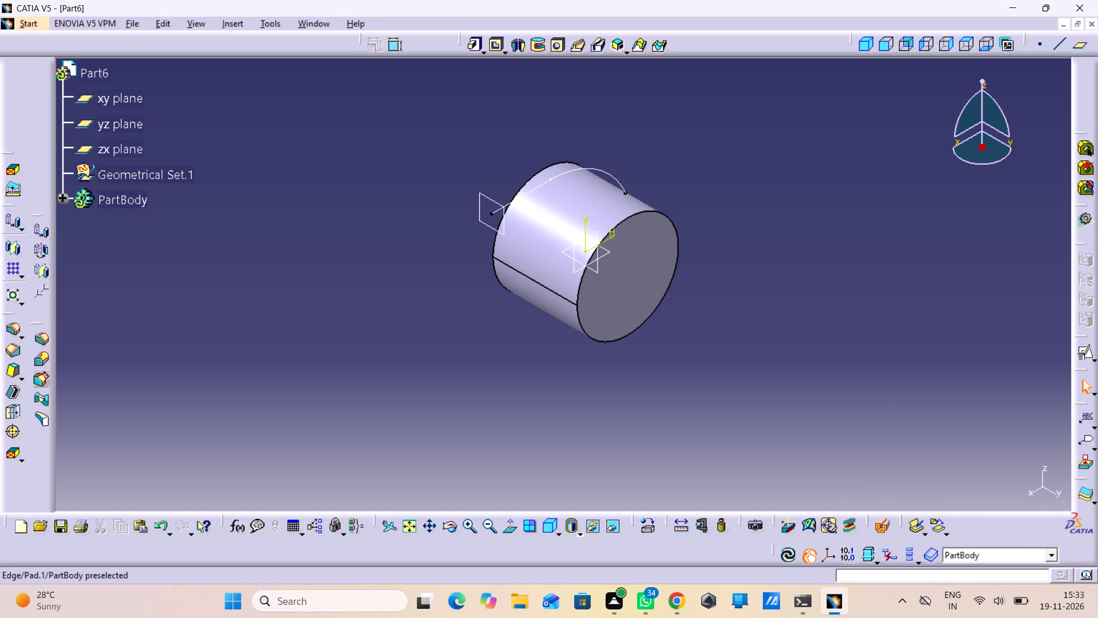
Open a positioned sketch on the new plane with implicit origin and orientation.
click(505, 221)
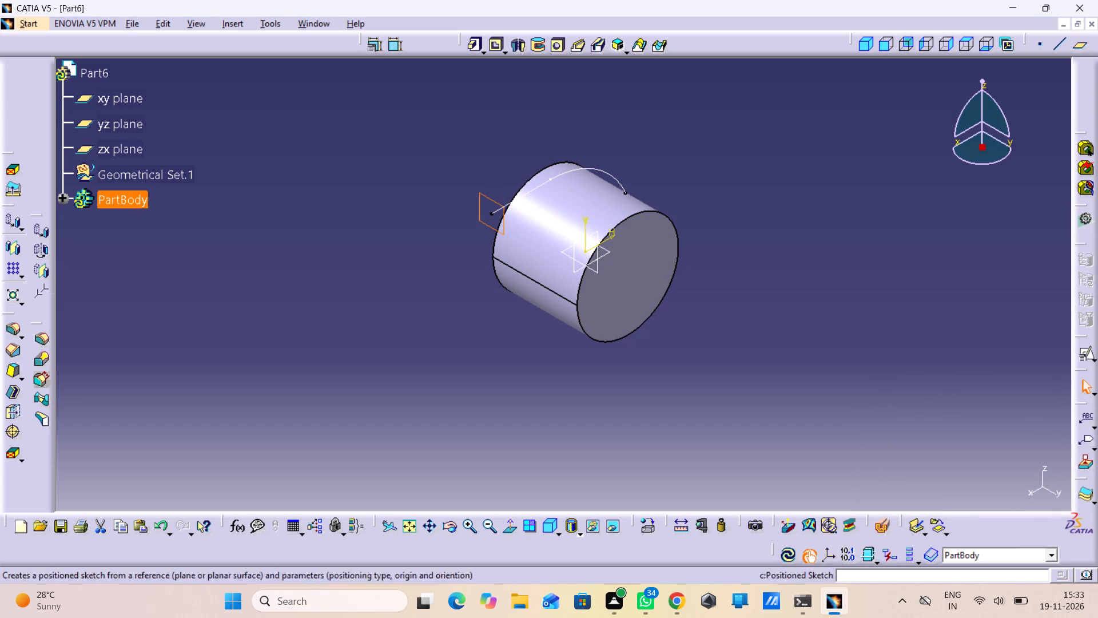
click(1083, 352)
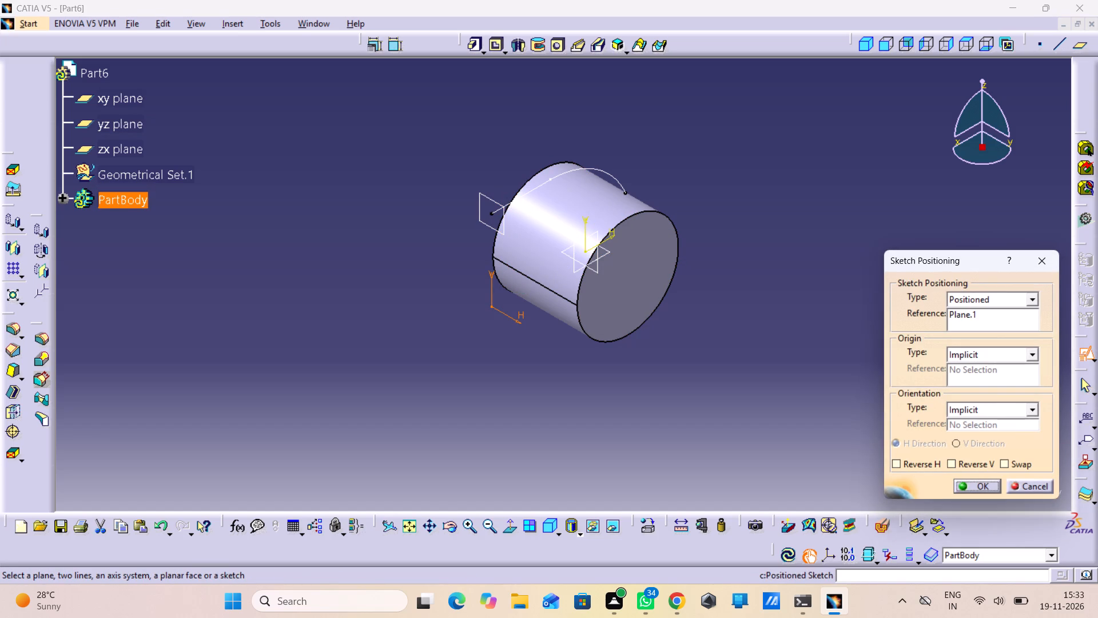
click(970, 492)
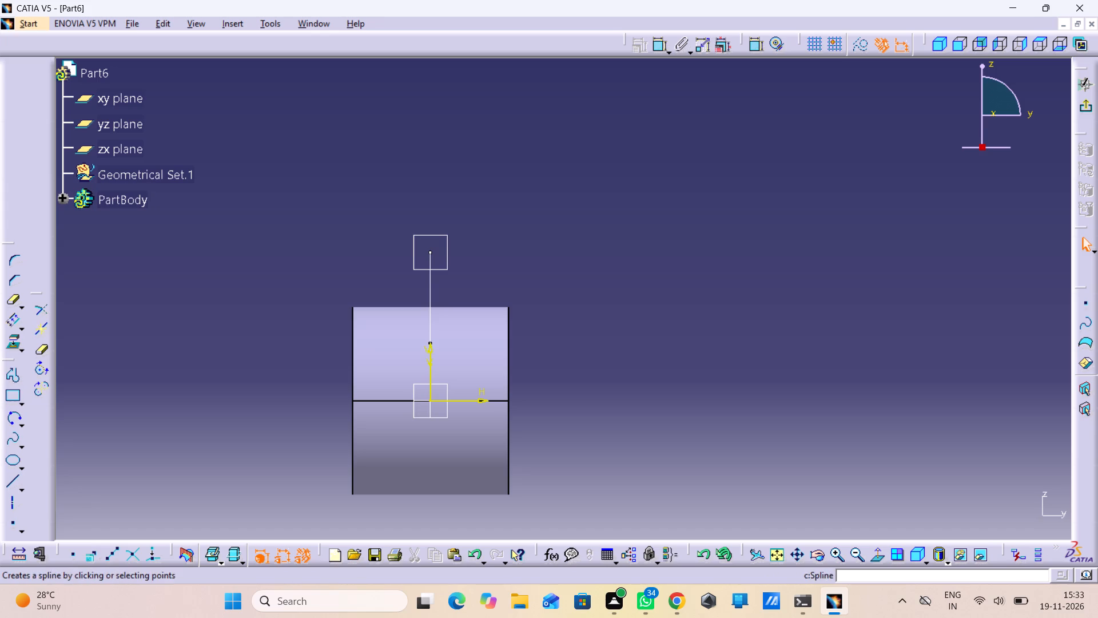
Sketch a centered rectangle about 43.5 mm wide and 14.8 mm high above the cylinder, centered on the vertical axis.
click(22, 398)
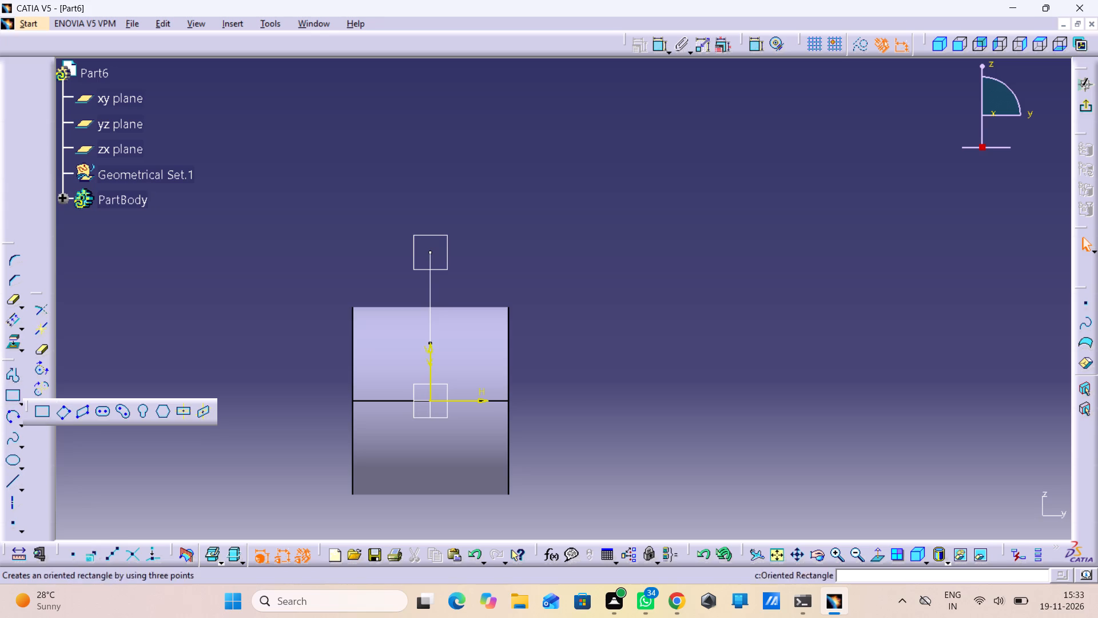
click(183, 410)
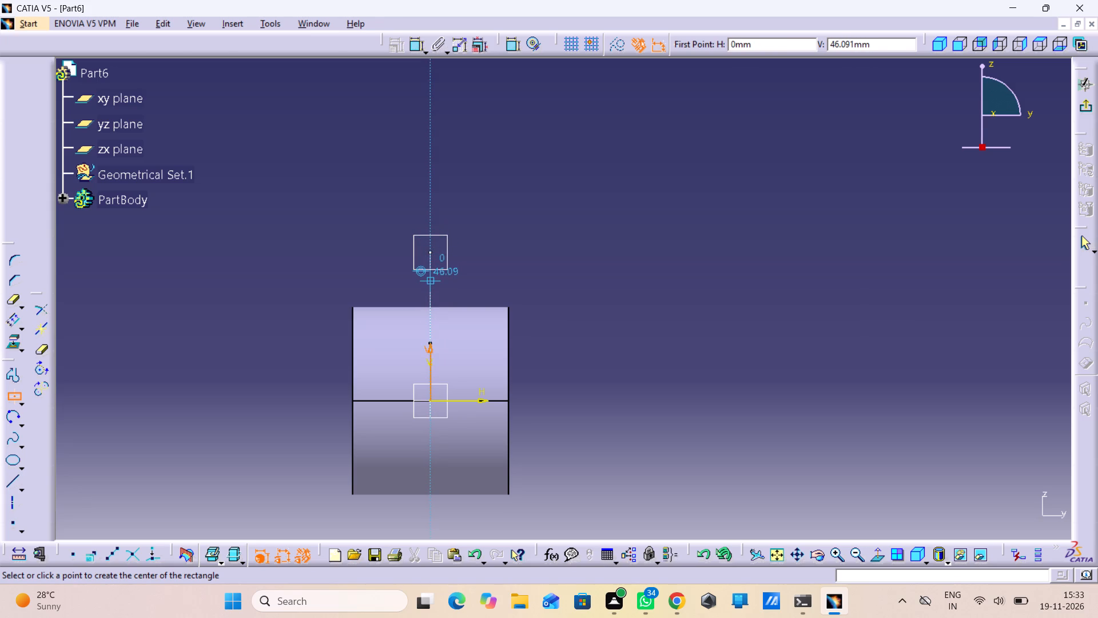
click(427, 280)
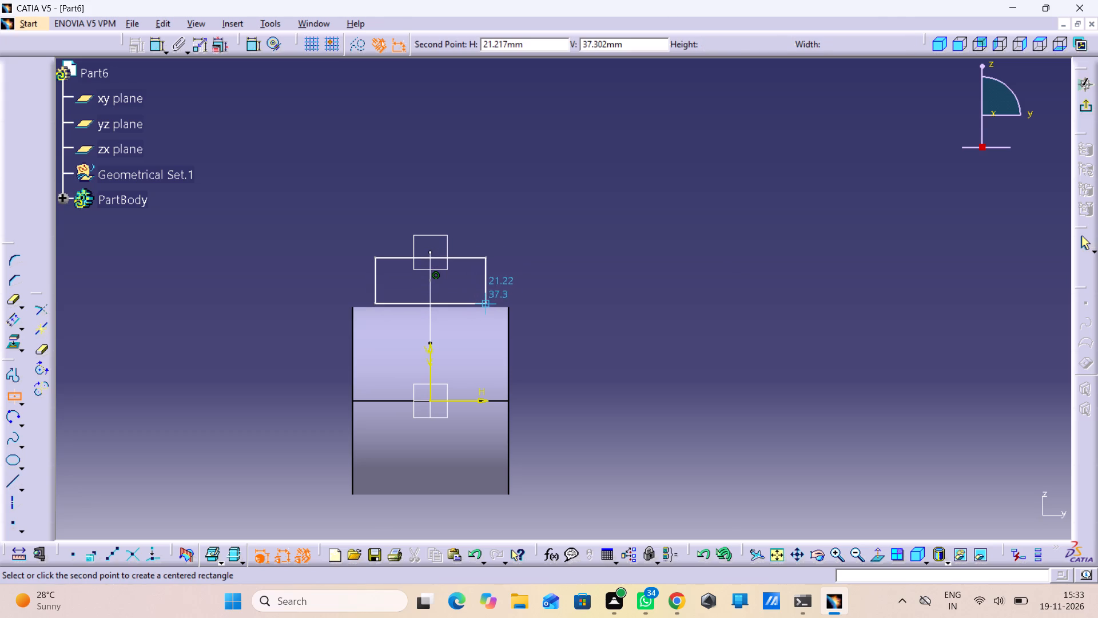
click(486, 300)
click(526, 262)
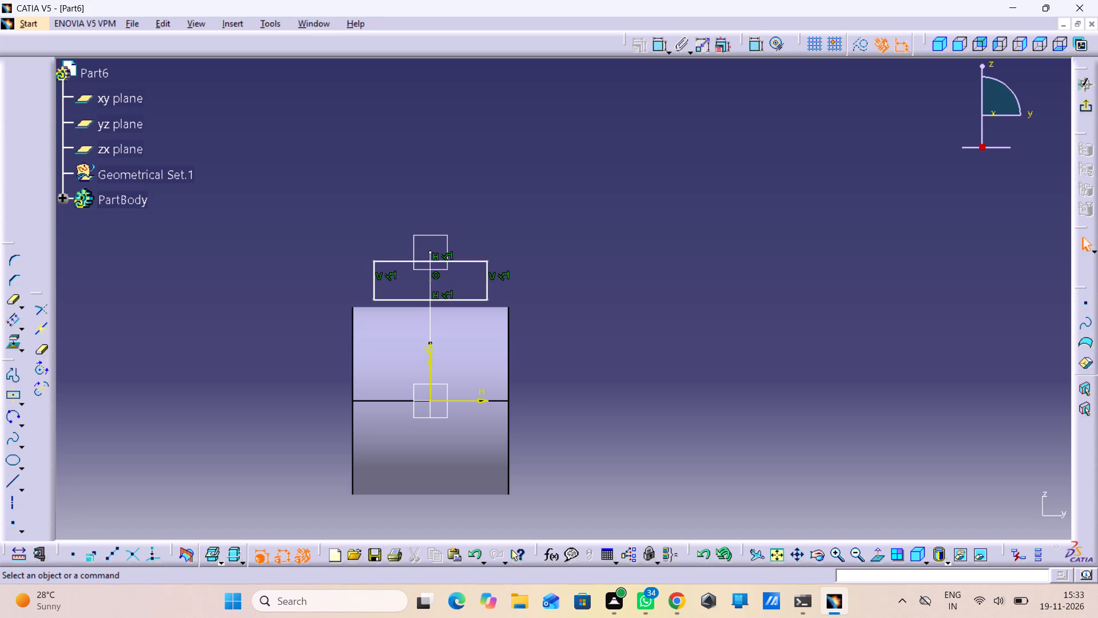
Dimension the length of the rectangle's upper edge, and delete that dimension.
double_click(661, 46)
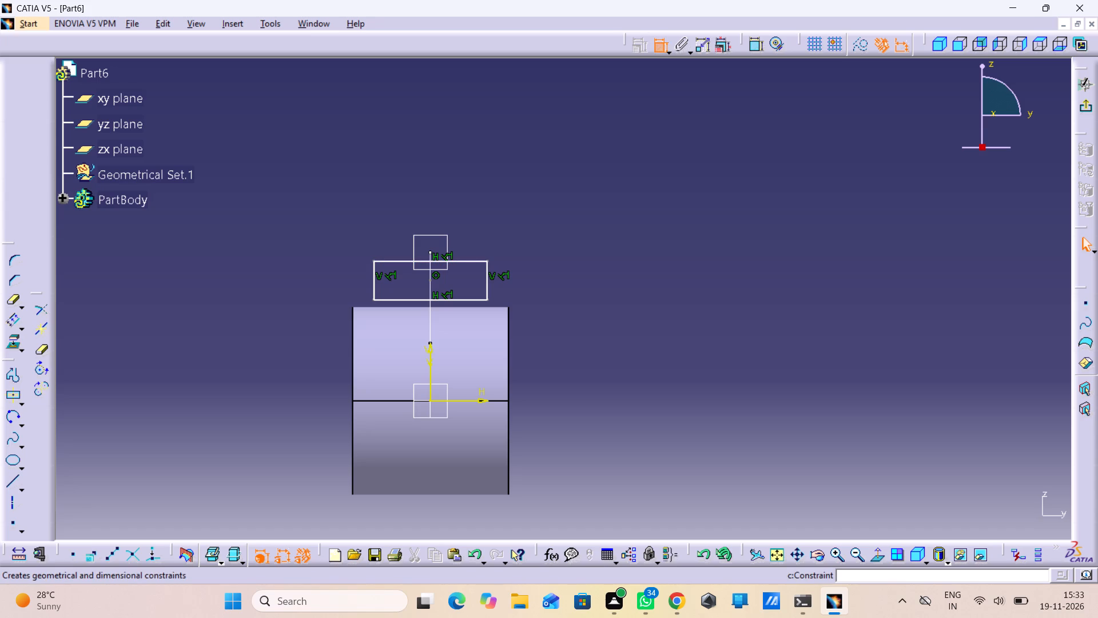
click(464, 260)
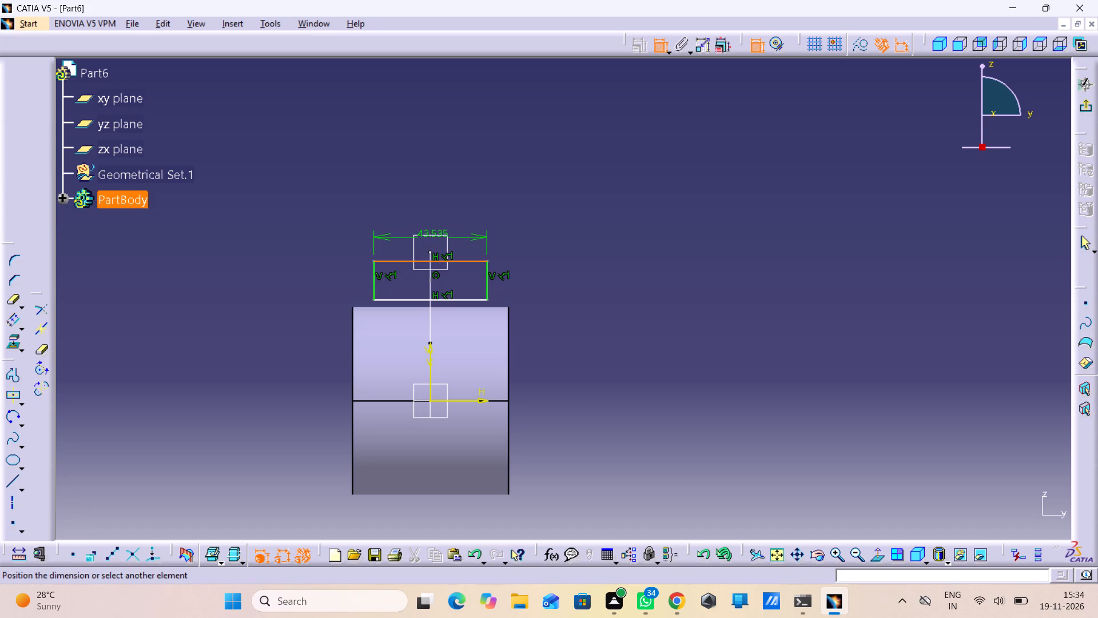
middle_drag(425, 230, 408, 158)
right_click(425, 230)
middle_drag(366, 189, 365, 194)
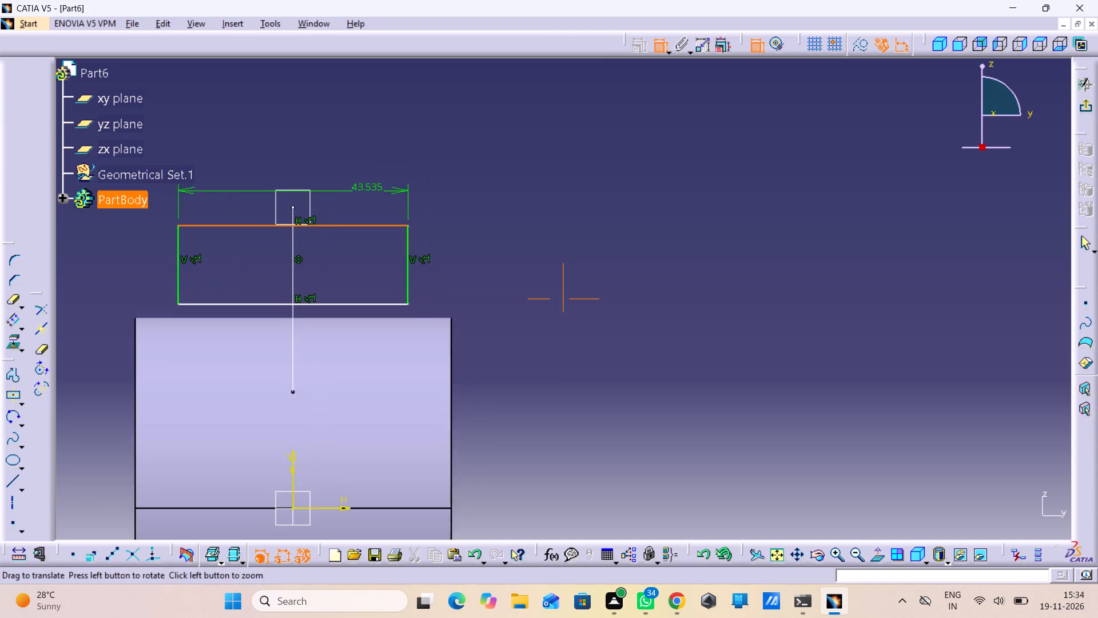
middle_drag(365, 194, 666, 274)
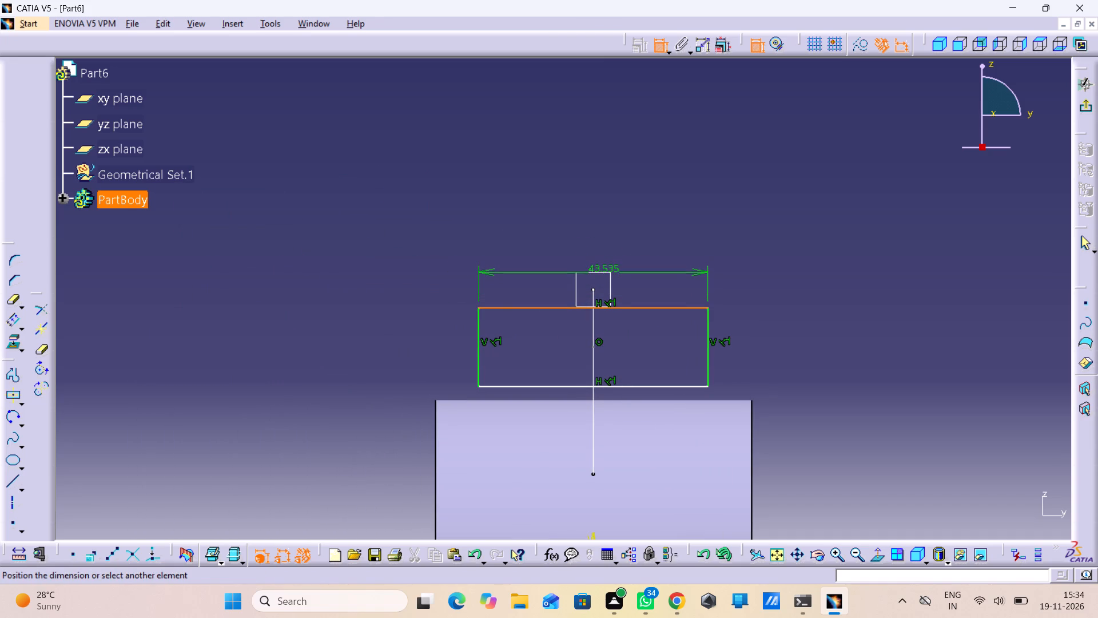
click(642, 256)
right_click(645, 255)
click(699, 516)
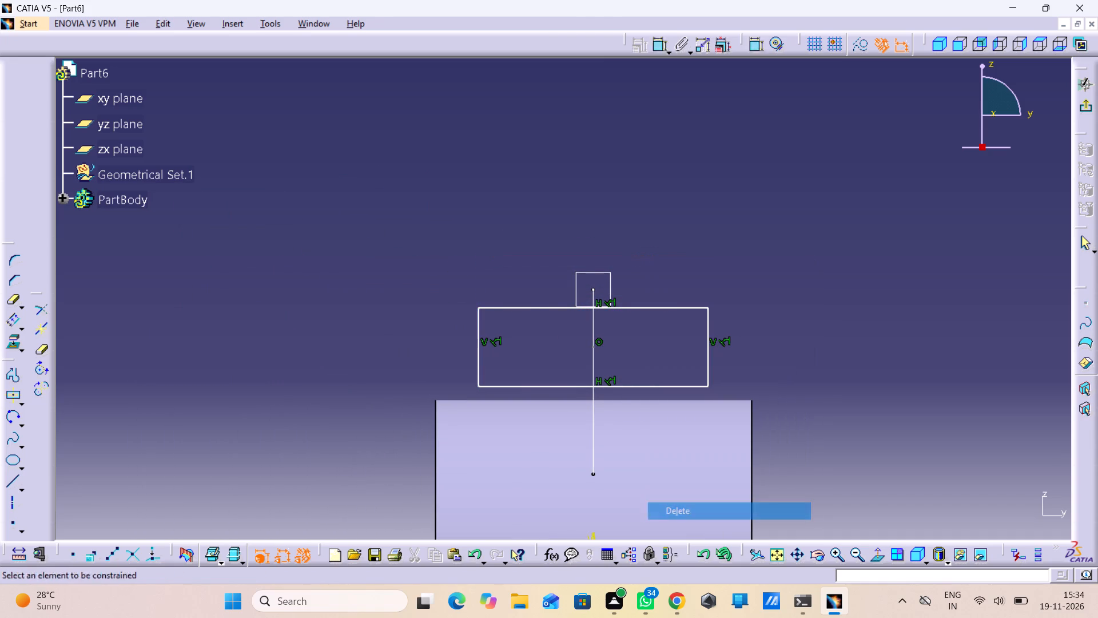
Delete the rectangle's center point together with its symmetry constraints.
right_click(591, 348)
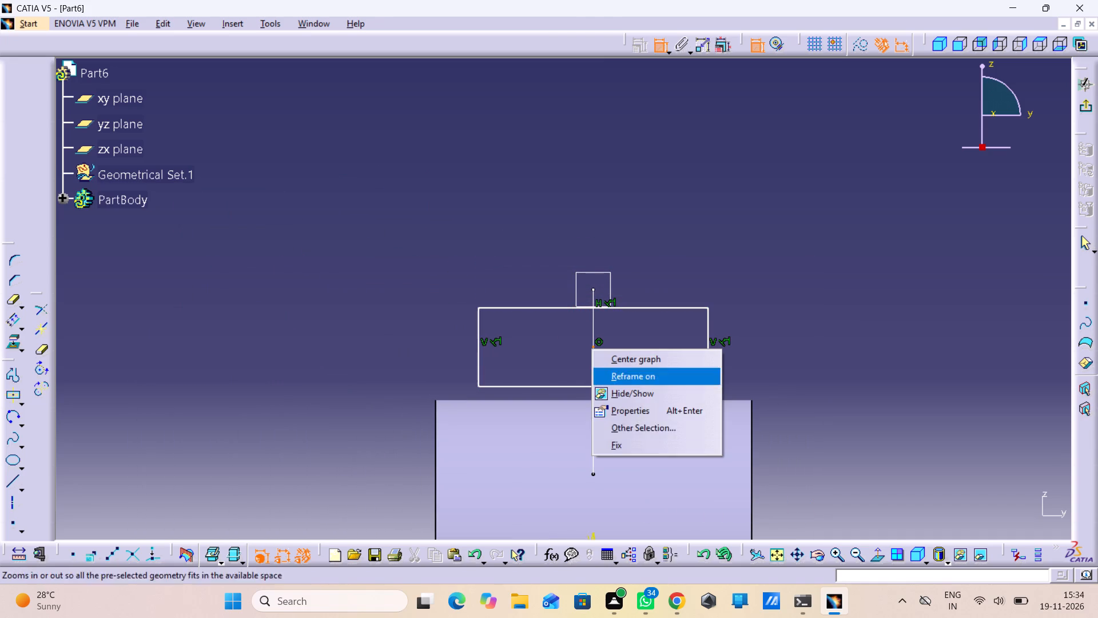
click(756, 47)
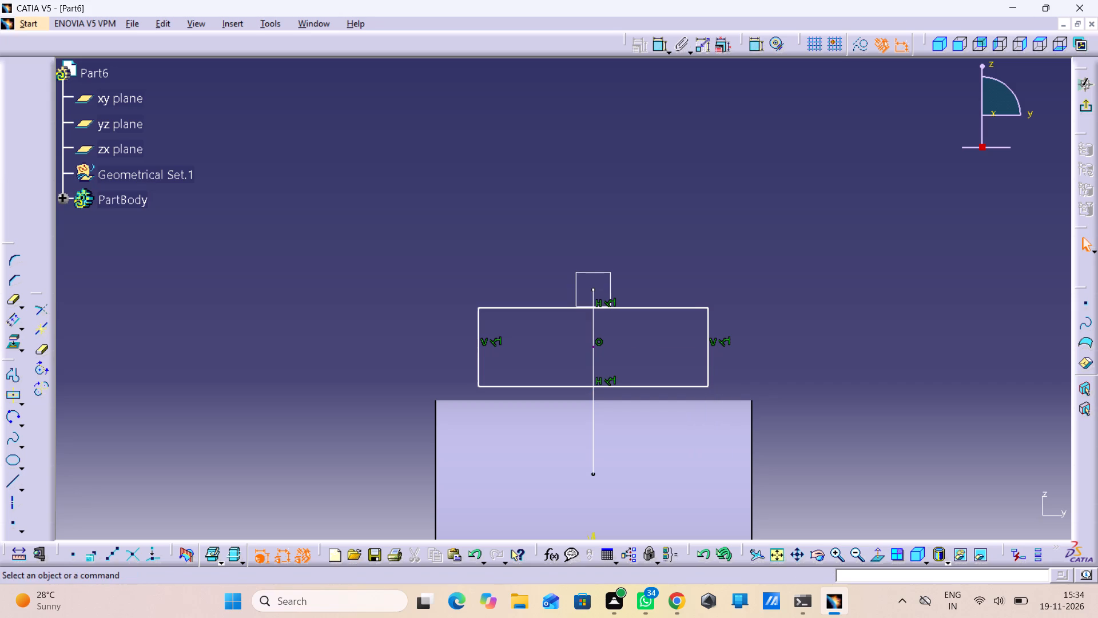
right_click(595, 344)
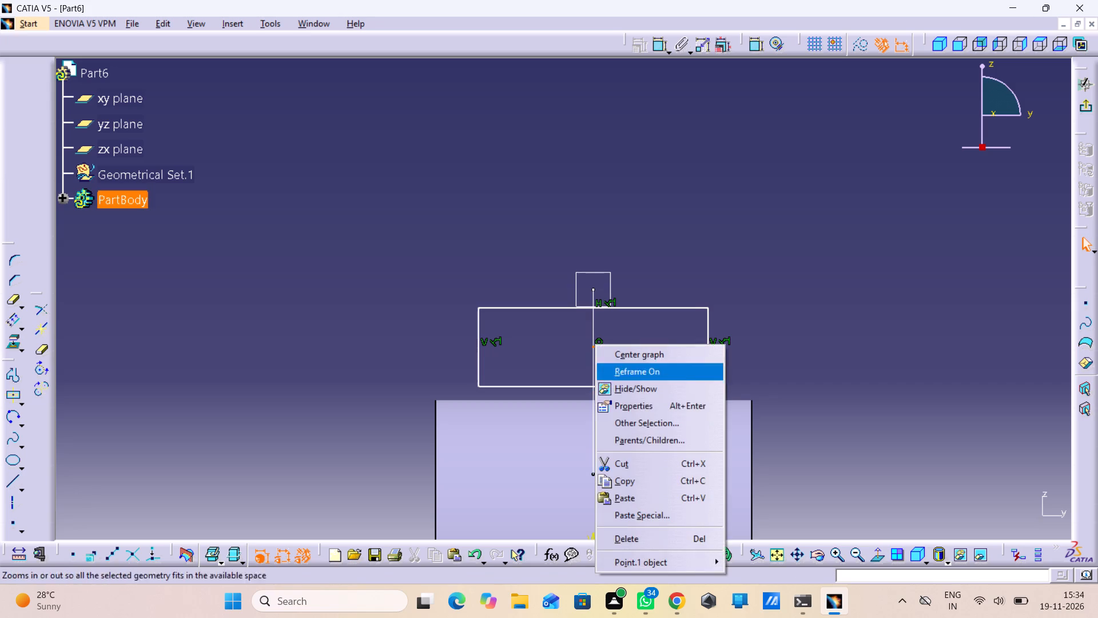
click(654, 534)
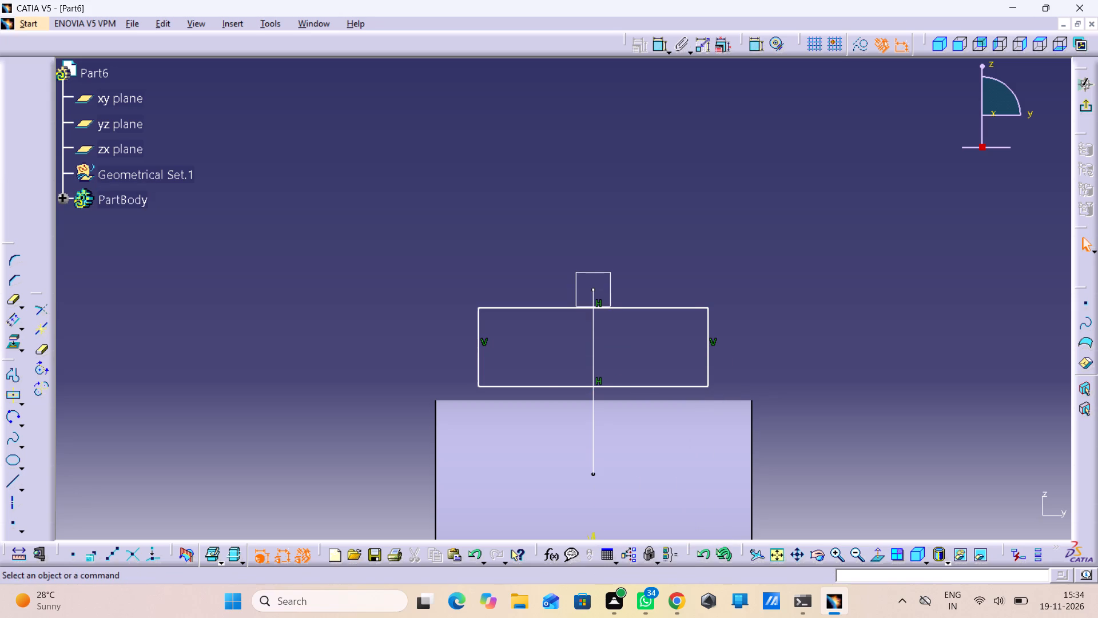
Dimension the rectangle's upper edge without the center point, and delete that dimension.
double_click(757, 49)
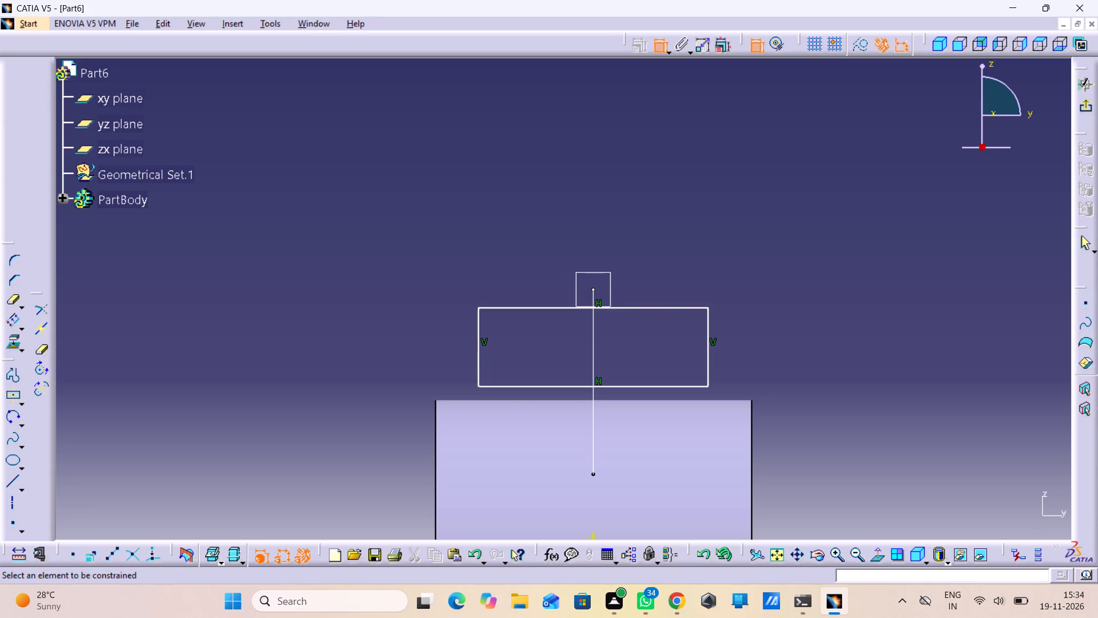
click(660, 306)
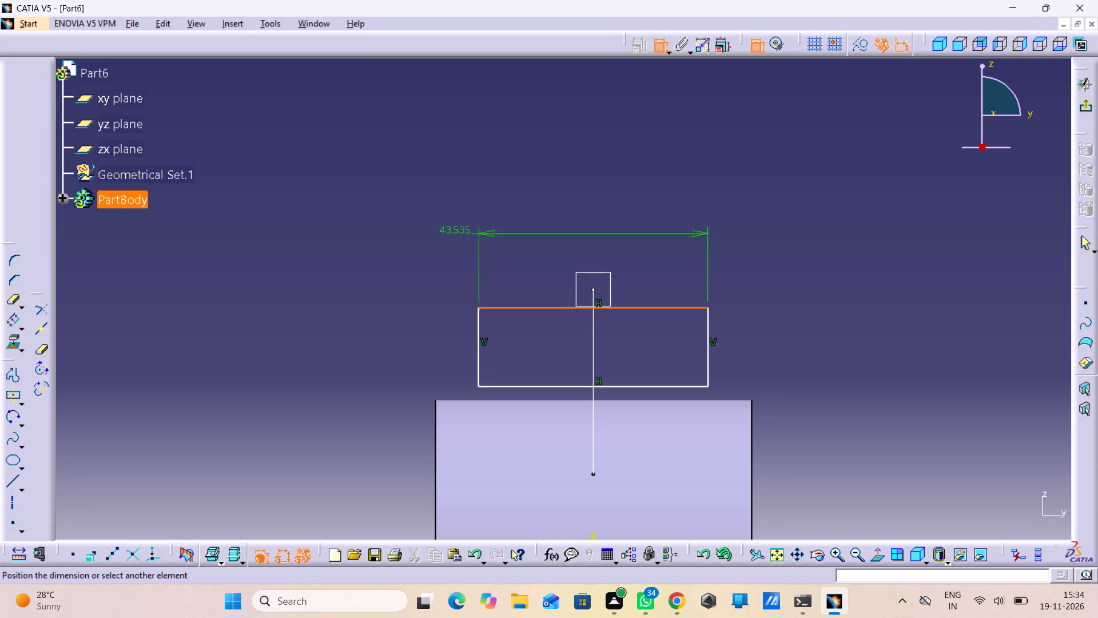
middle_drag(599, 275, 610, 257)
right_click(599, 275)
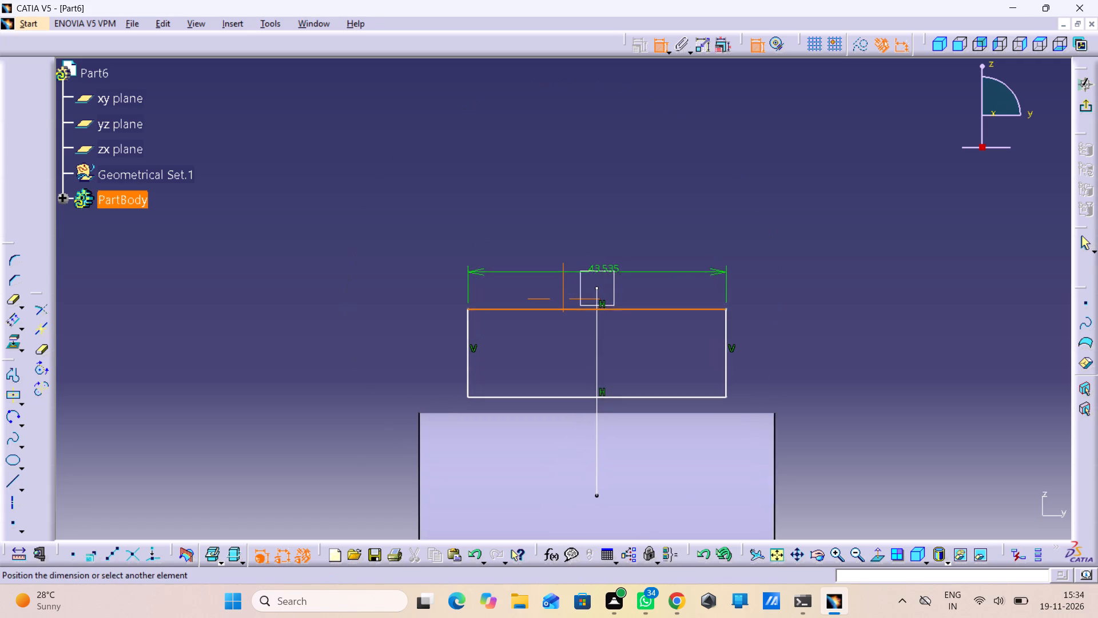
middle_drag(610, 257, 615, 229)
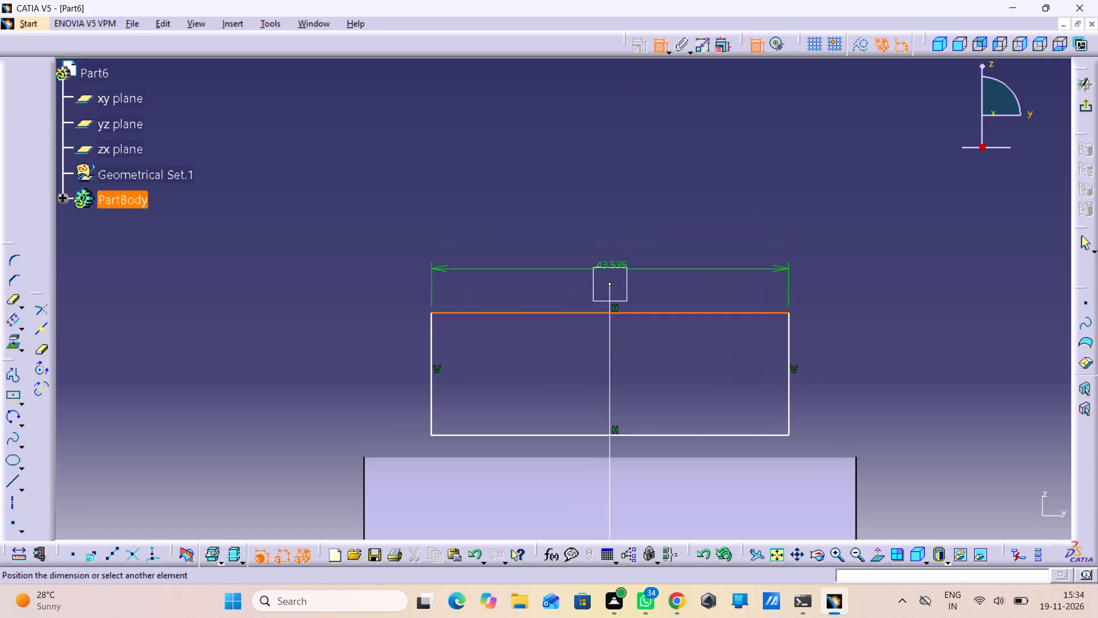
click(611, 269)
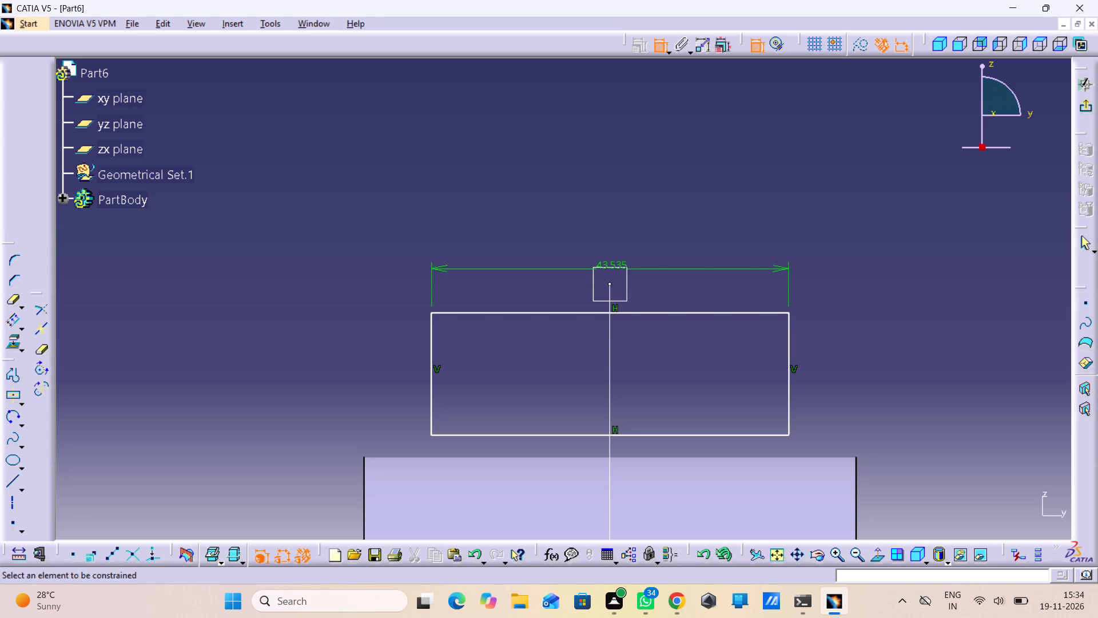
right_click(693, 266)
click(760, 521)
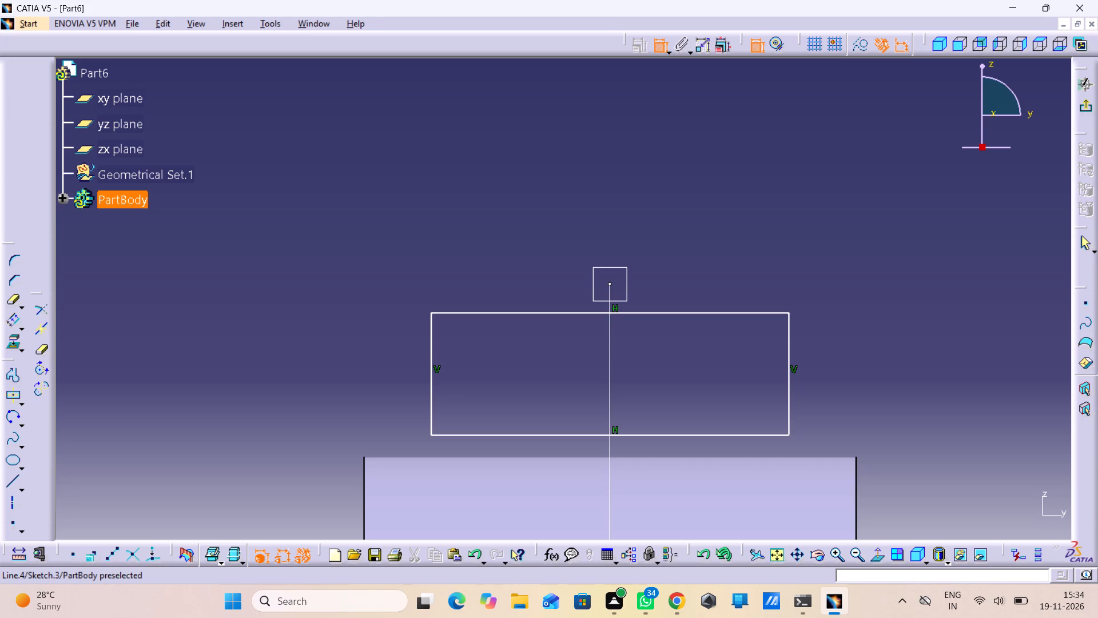
Constrain the rectangle's upper edge to be coincident with the free endpoint of the profile's horizontal line.
click(658, 315)
click(608, 283)
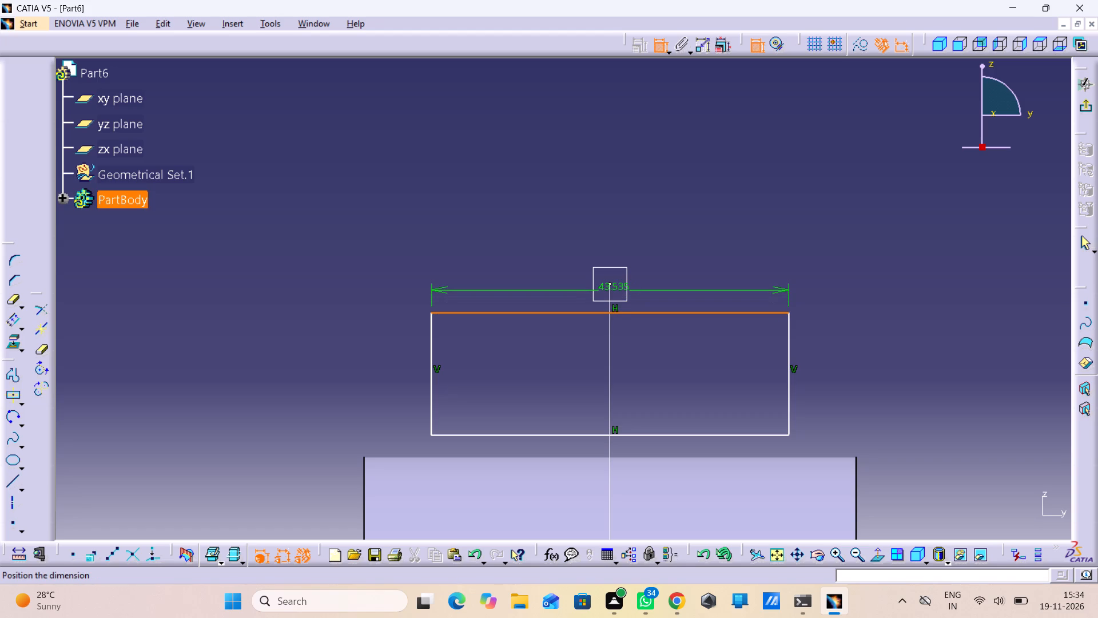
right_click(700, 280)
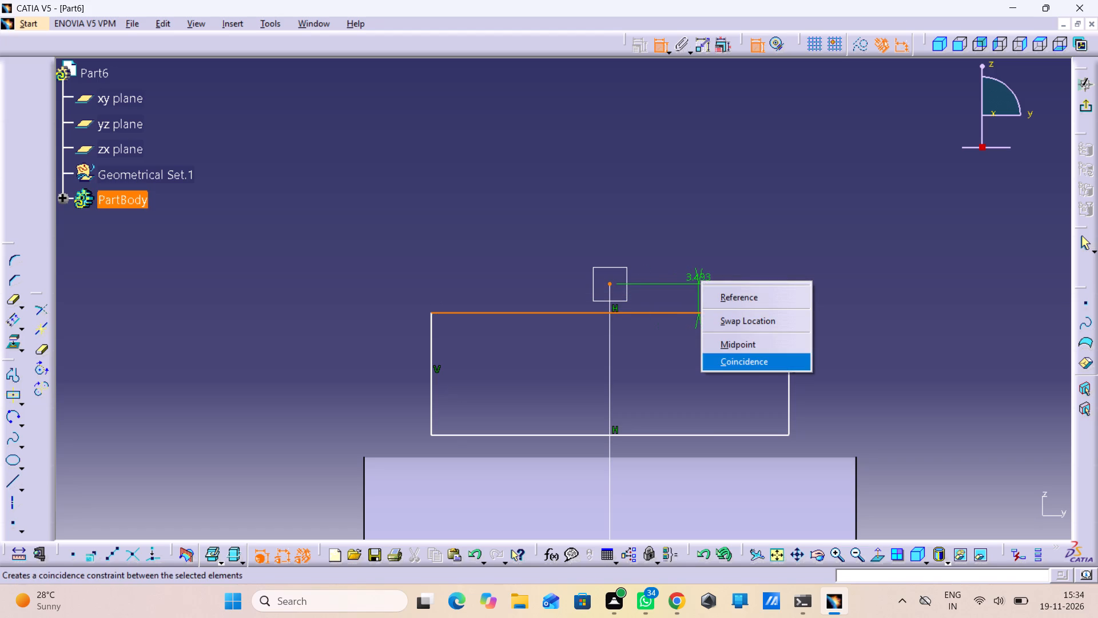
click(763, 355)
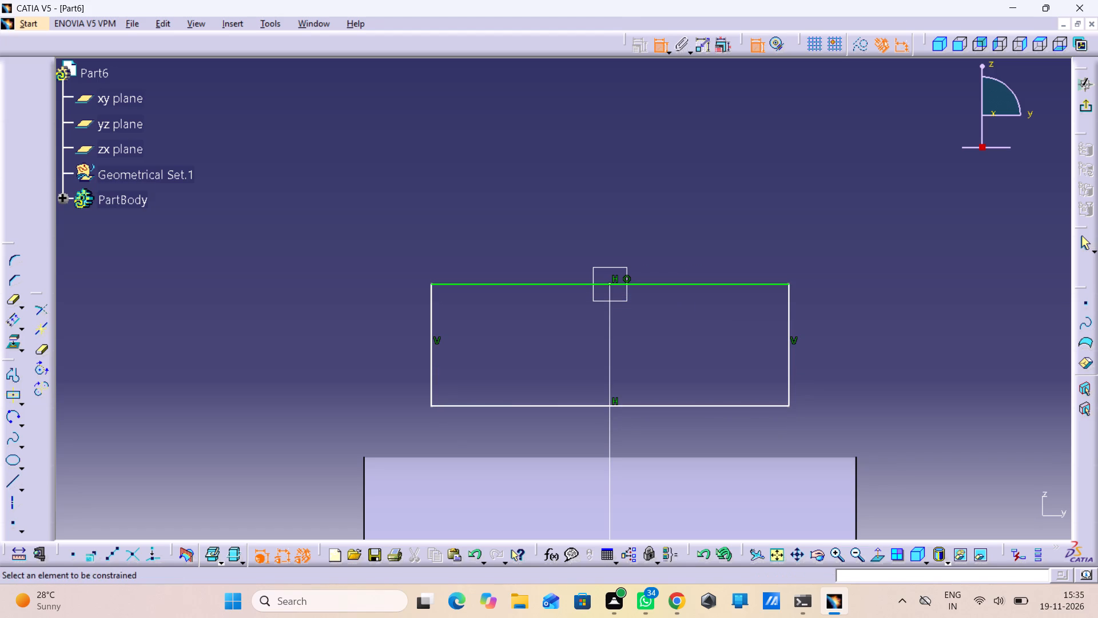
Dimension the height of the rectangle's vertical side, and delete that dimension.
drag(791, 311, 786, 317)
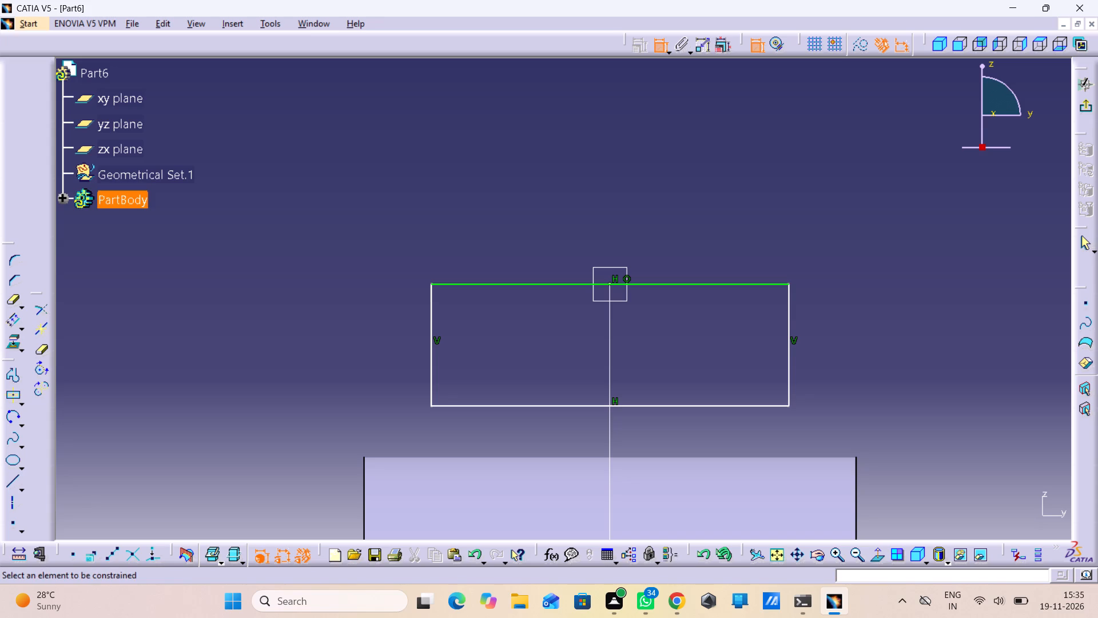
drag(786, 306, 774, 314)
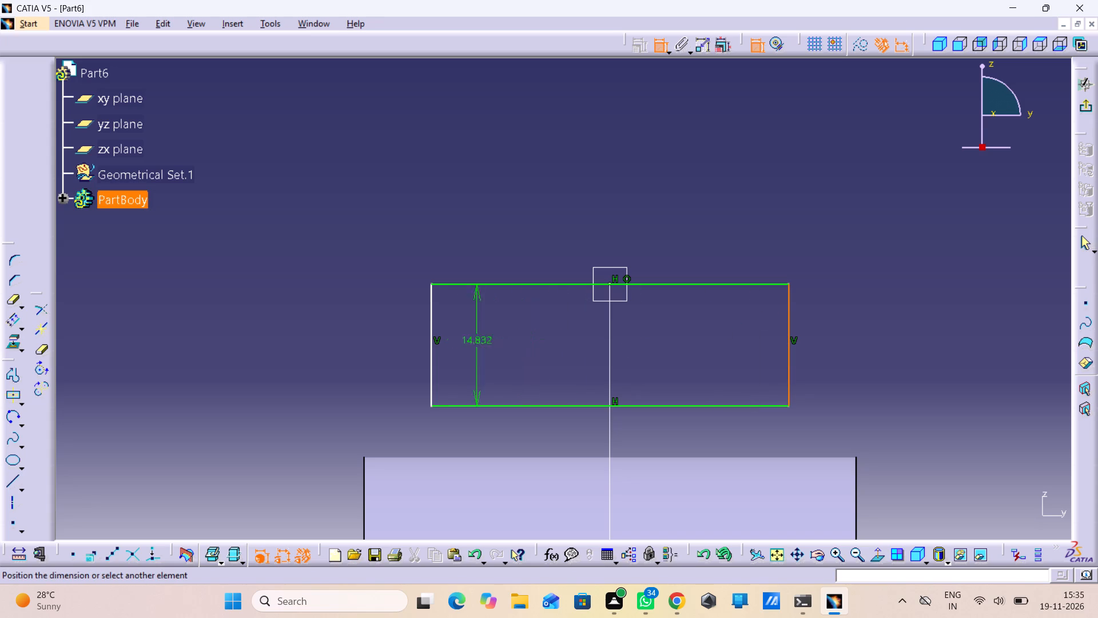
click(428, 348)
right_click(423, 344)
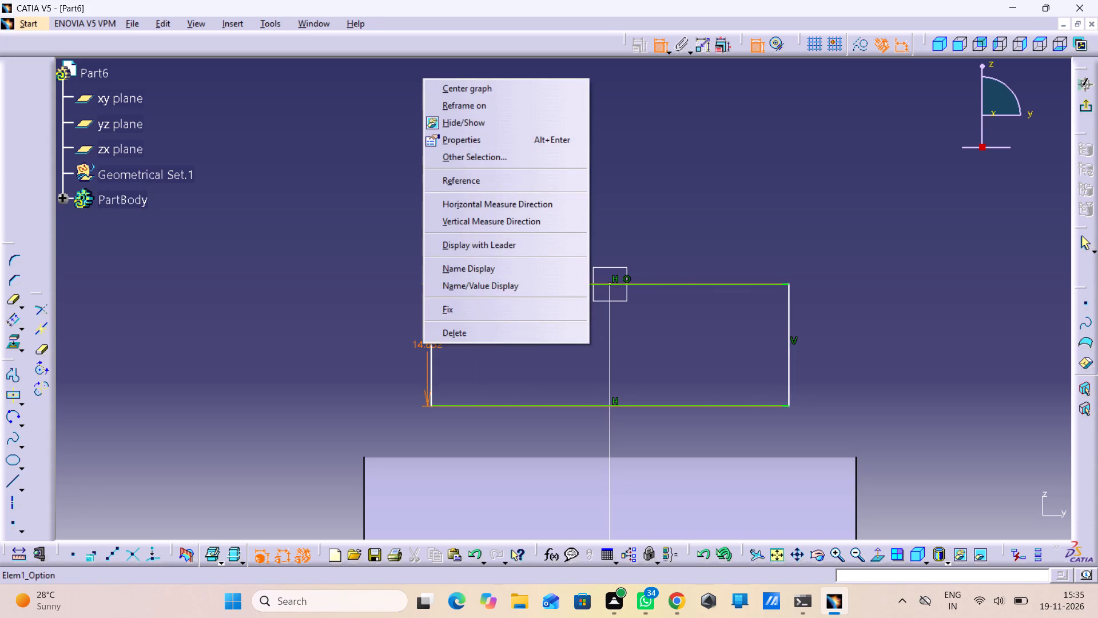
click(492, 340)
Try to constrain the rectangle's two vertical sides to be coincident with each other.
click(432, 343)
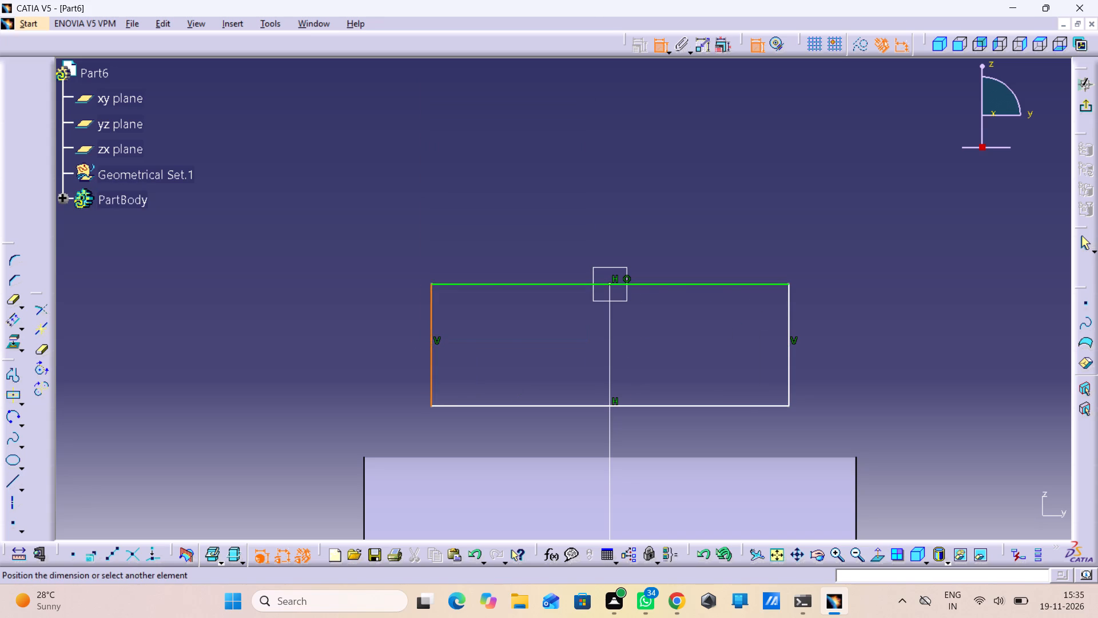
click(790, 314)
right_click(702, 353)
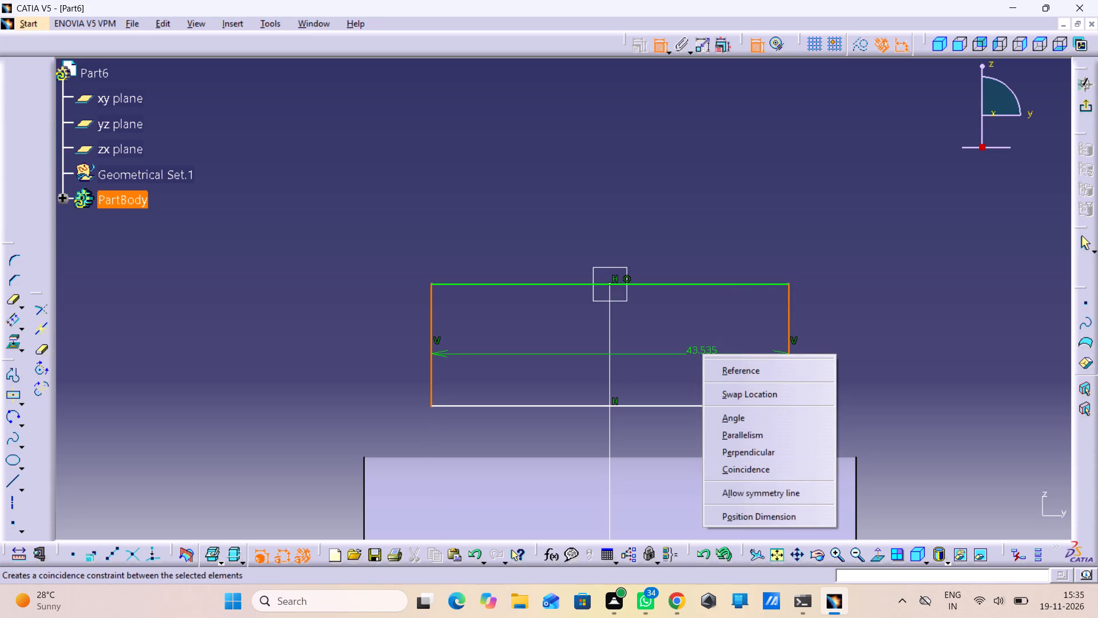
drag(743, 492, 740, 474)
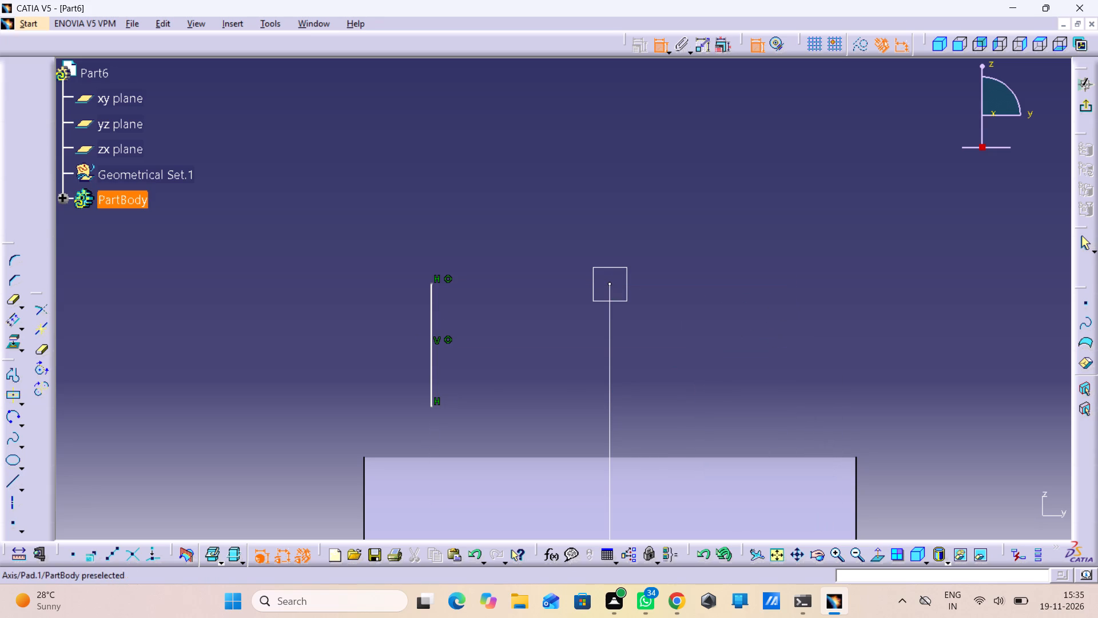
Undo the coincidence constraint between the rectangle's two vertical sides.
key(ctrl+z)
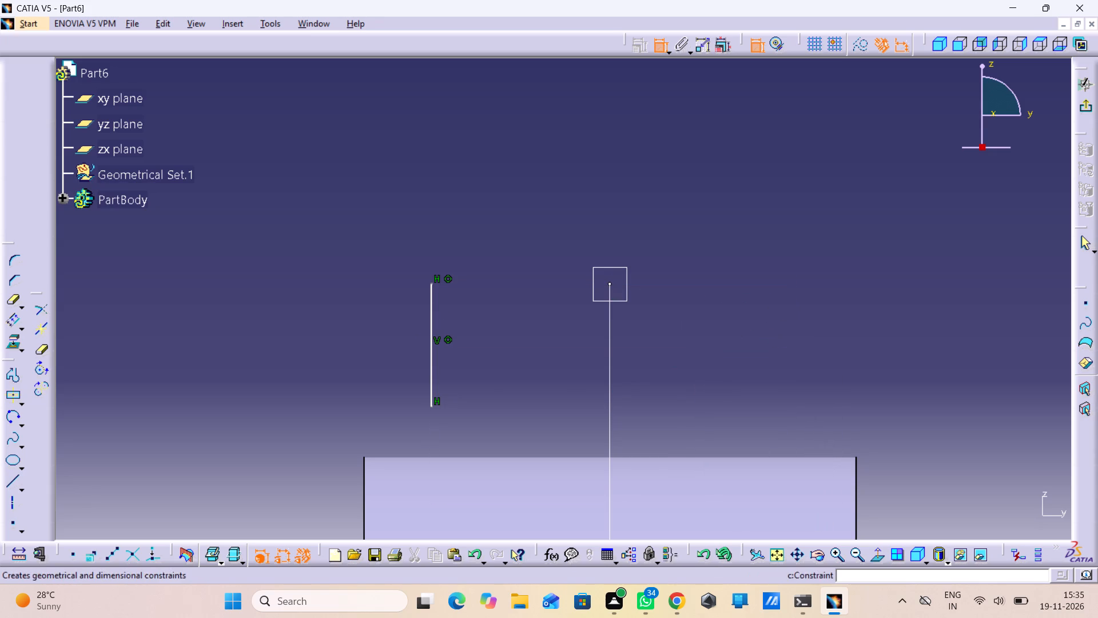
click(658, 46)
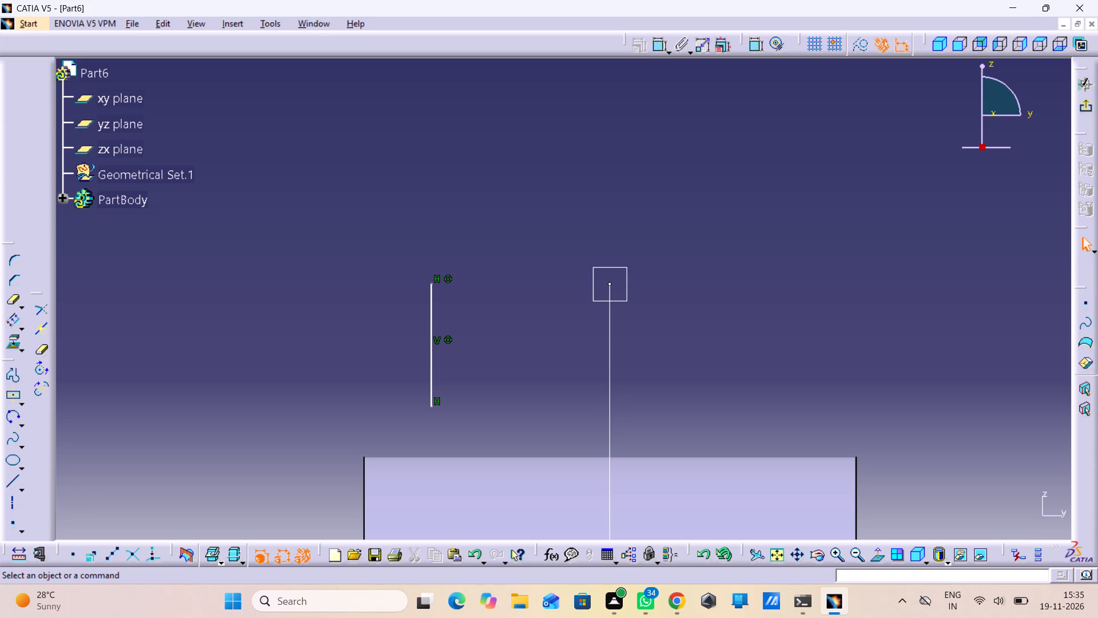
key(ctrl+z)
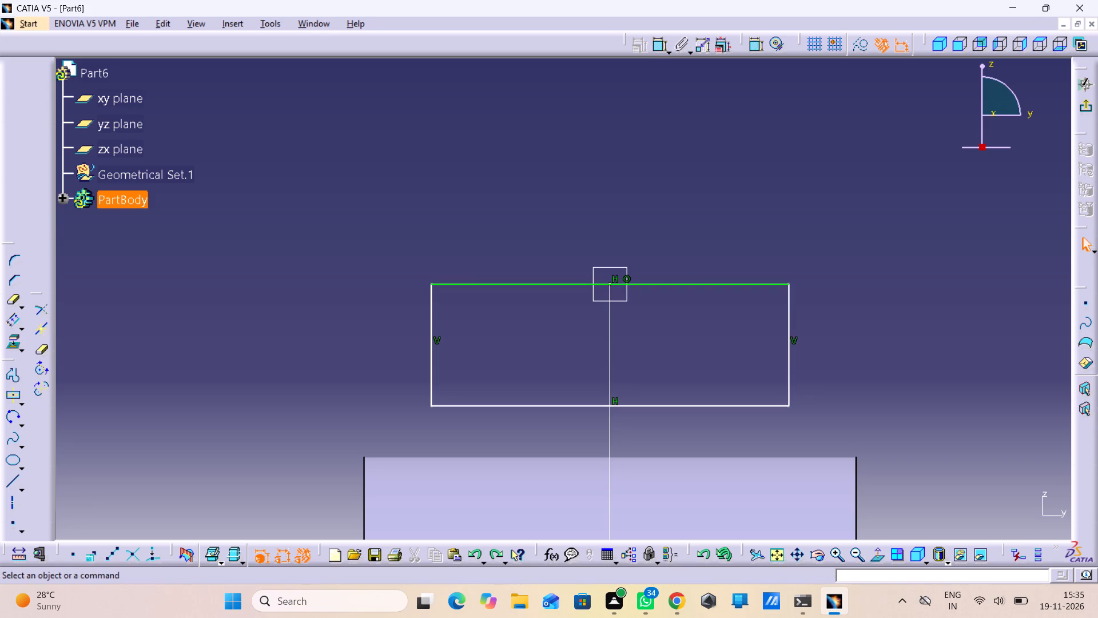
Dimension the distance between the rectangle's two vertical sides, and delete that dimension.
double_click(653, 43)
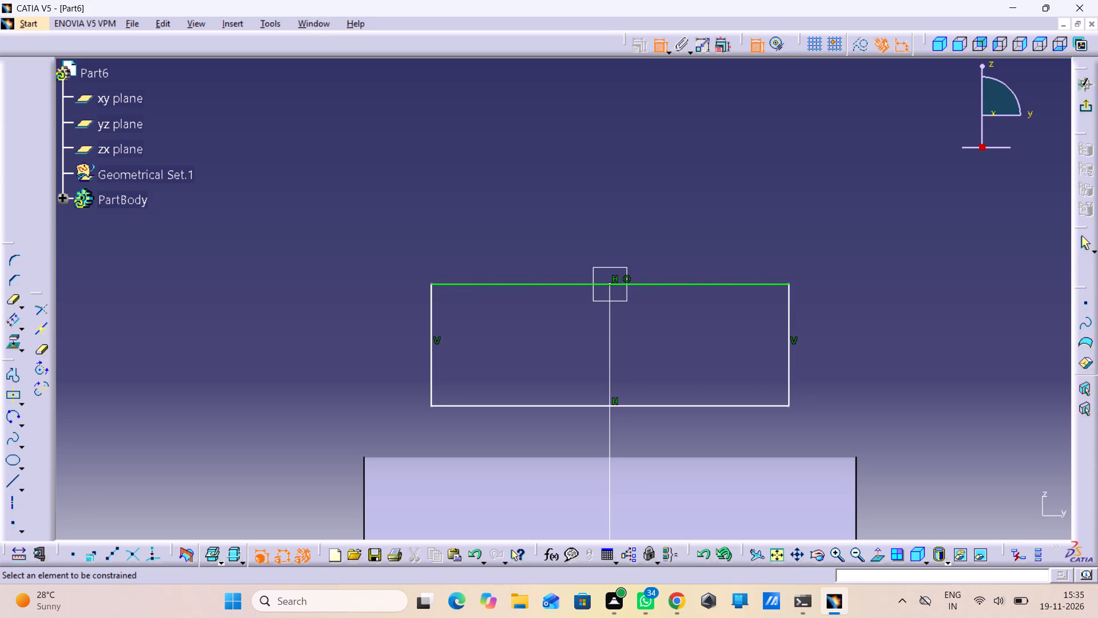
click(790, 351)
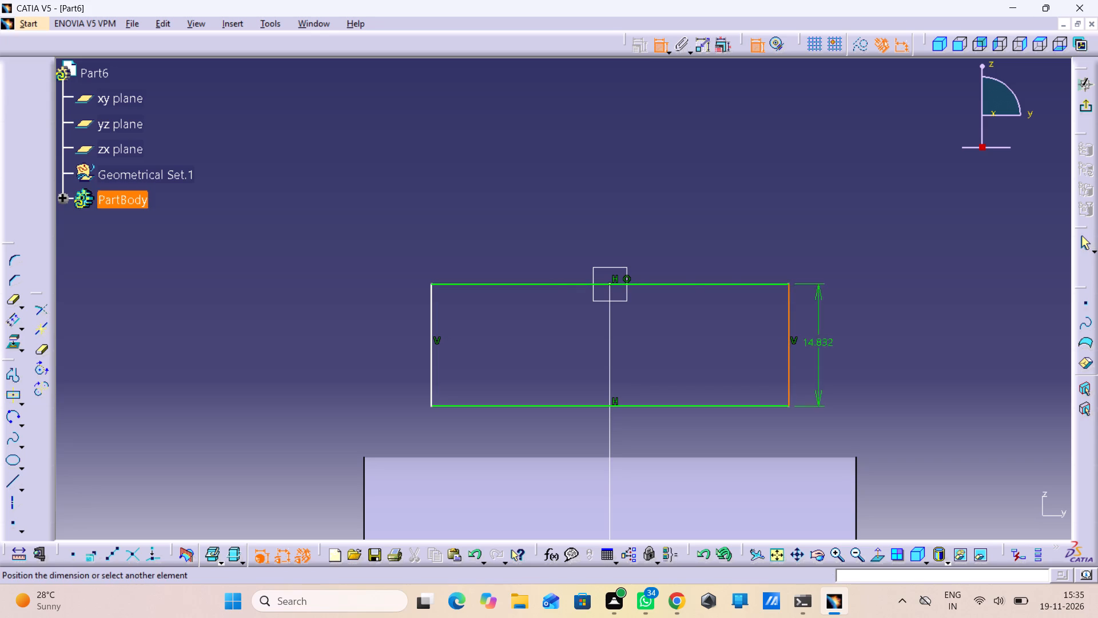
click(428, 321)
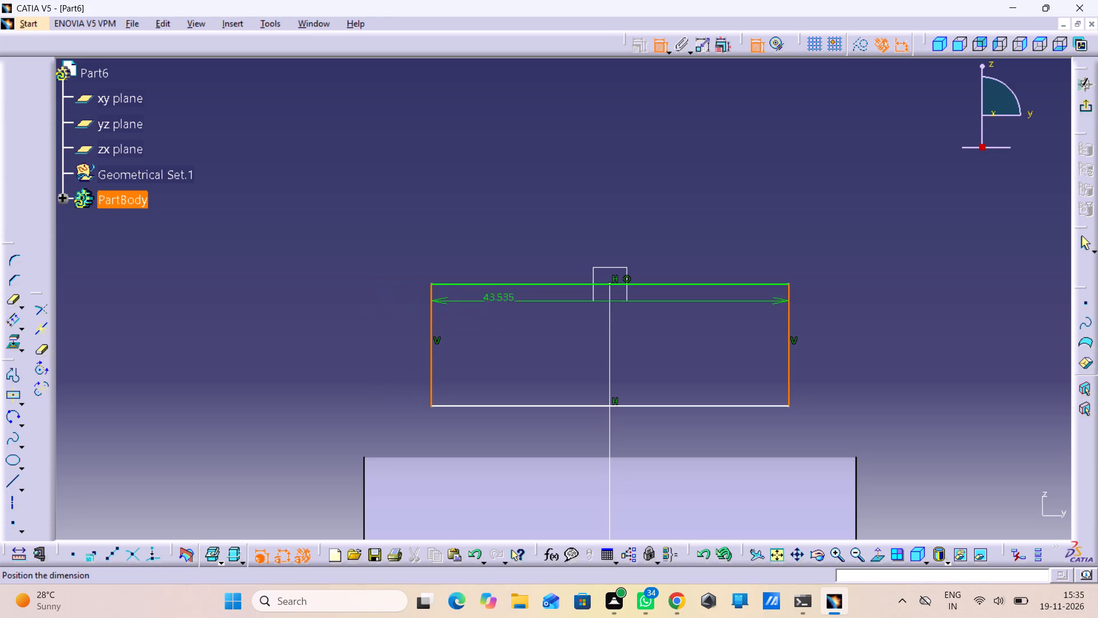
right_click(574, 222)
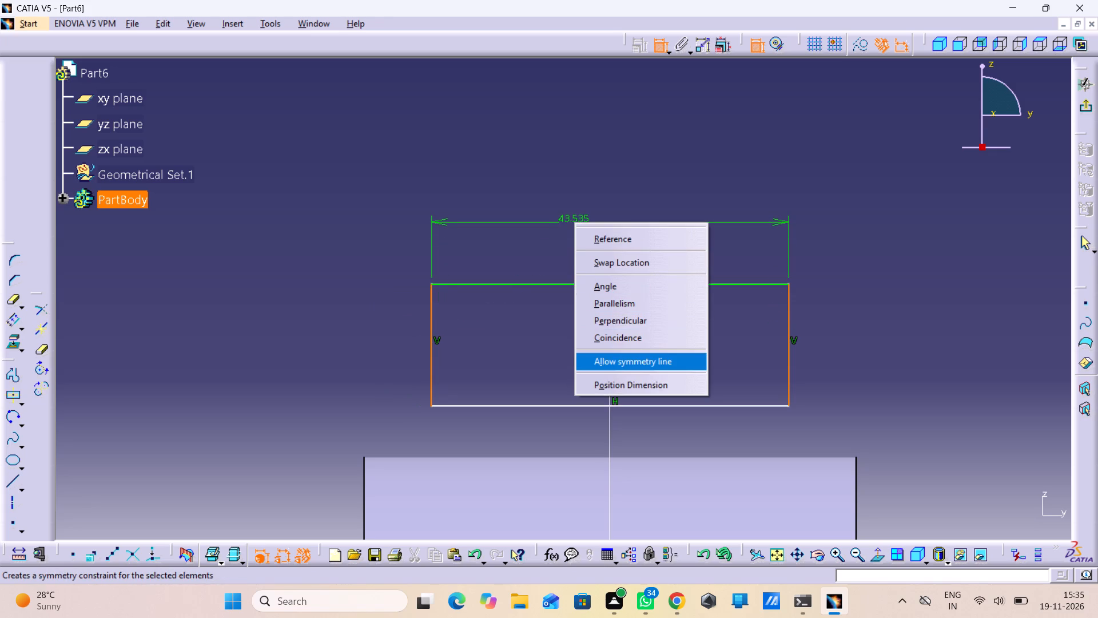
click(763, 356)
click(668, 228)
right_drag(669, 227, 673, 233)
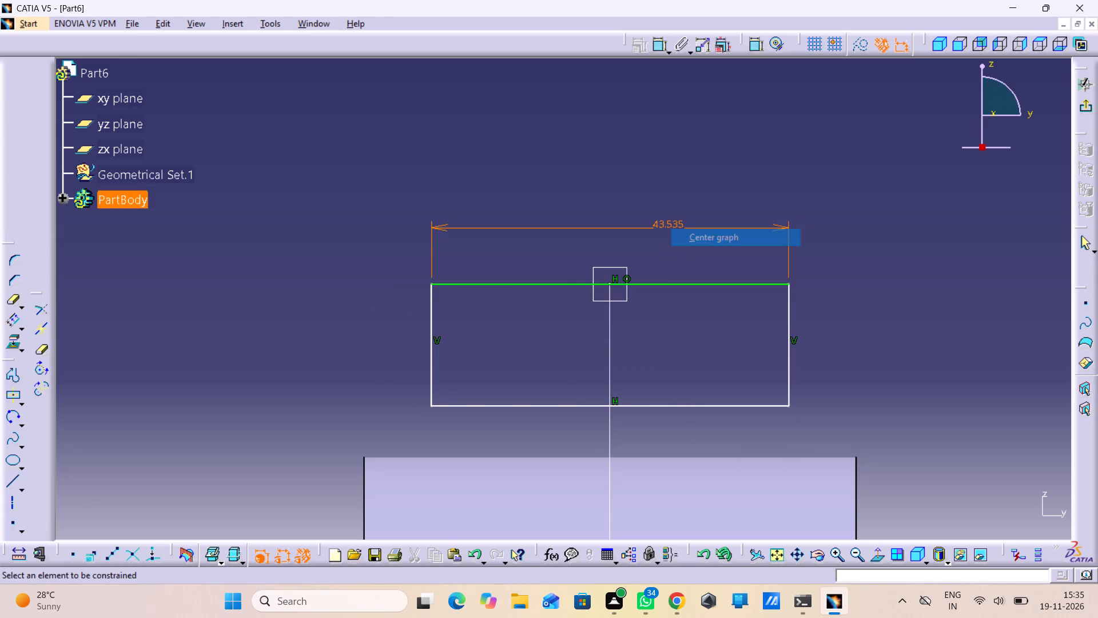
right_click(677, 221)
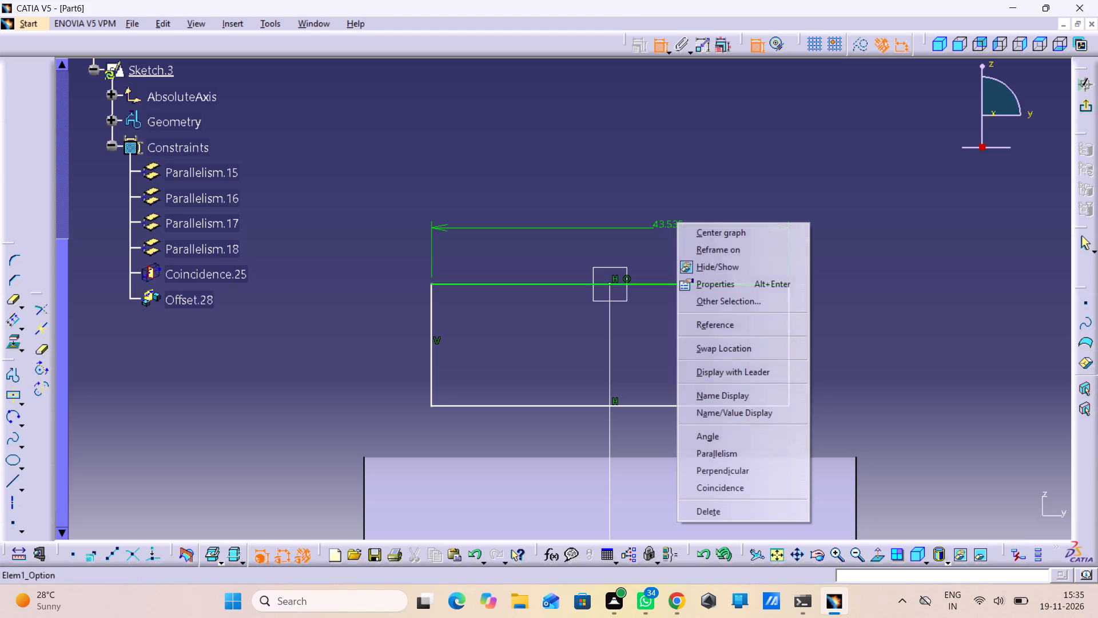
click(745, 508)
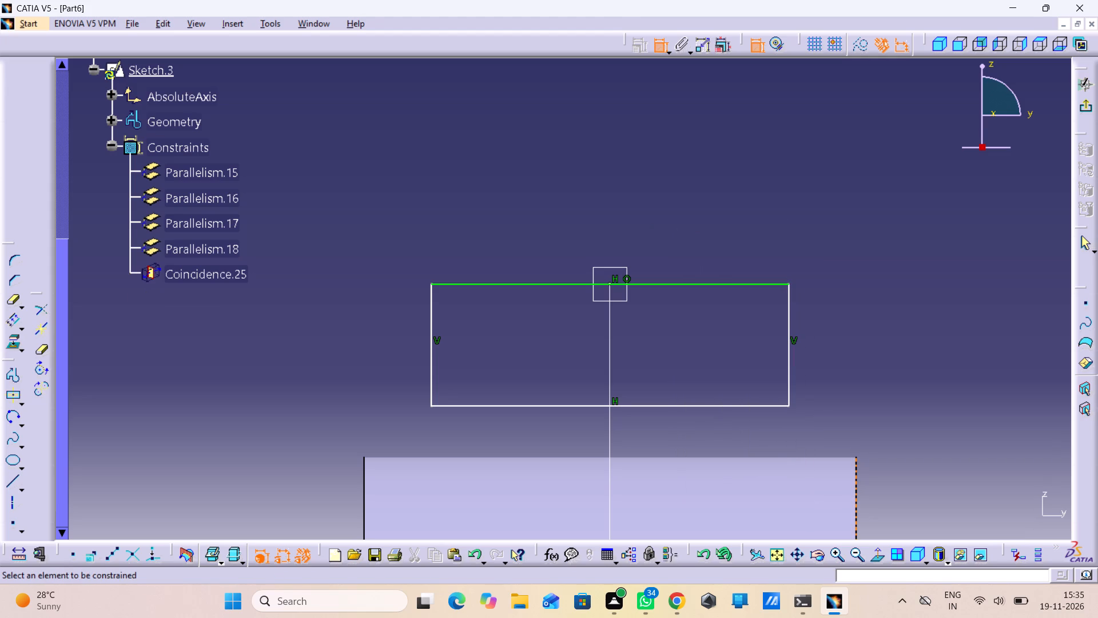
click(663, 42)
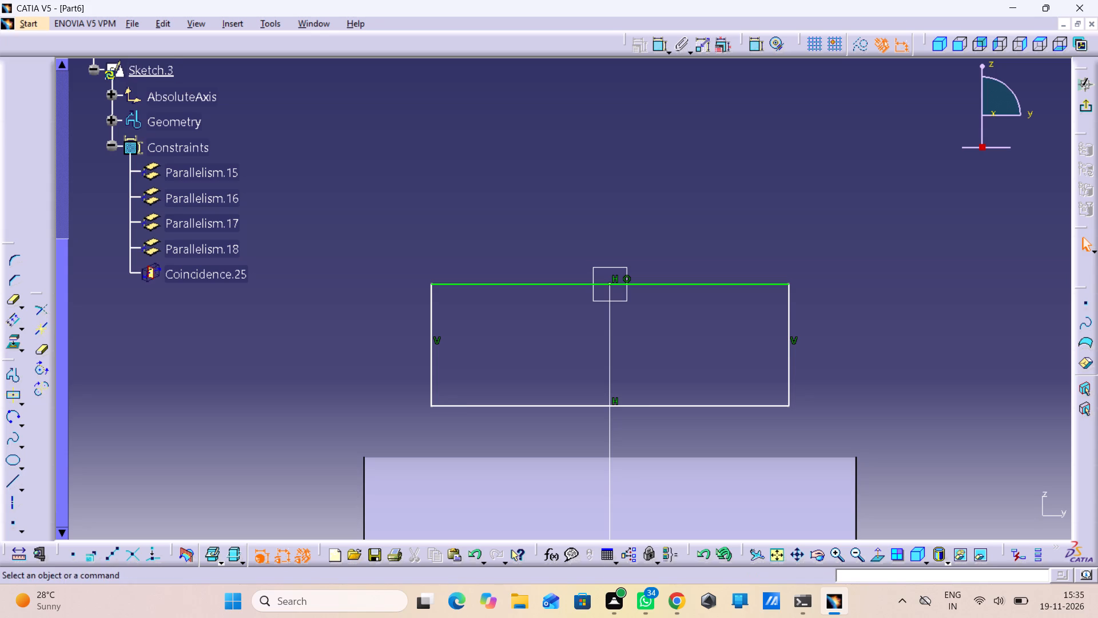
Dimension the length of the rectangle's upper edge and the height of its vertical side.
click(657, 49)
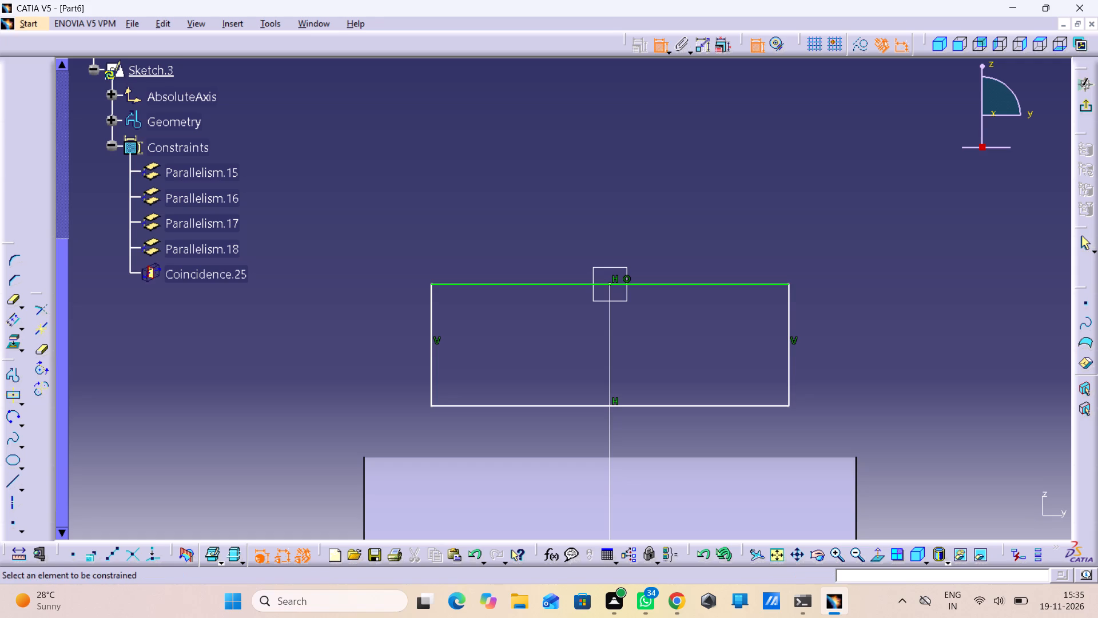
click(670, 287)
click(678, 224)
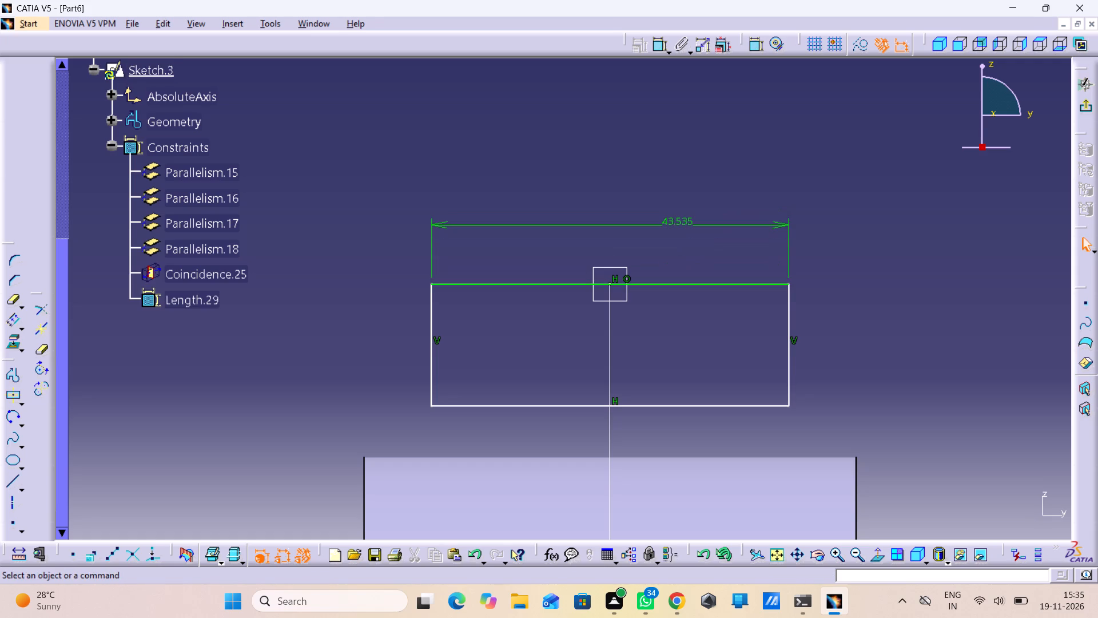
click(790, 328)
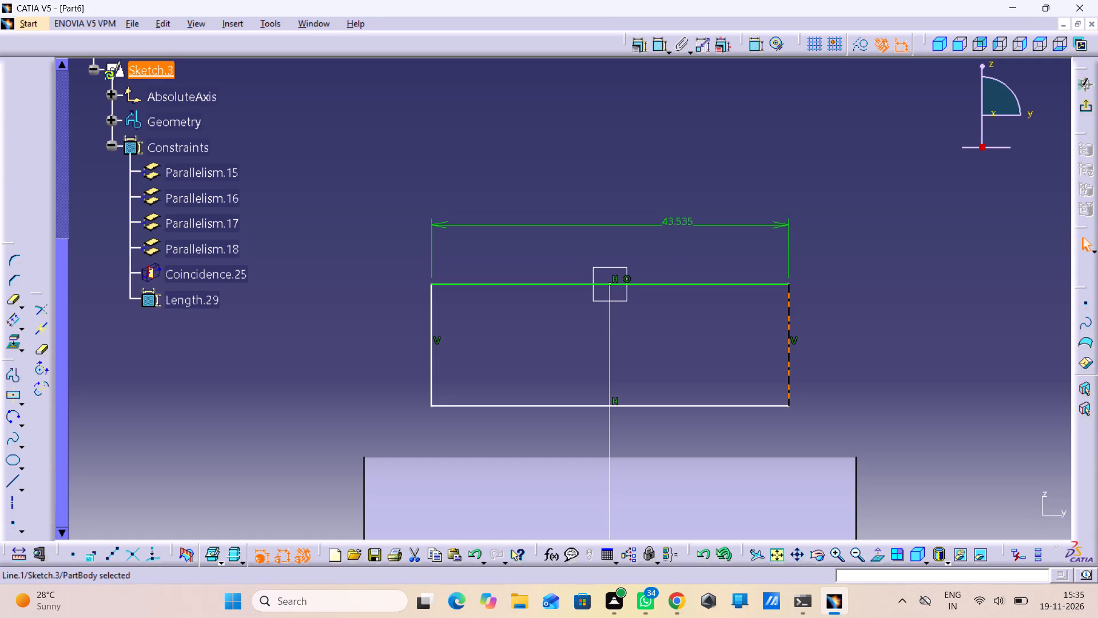
click(757, 43)
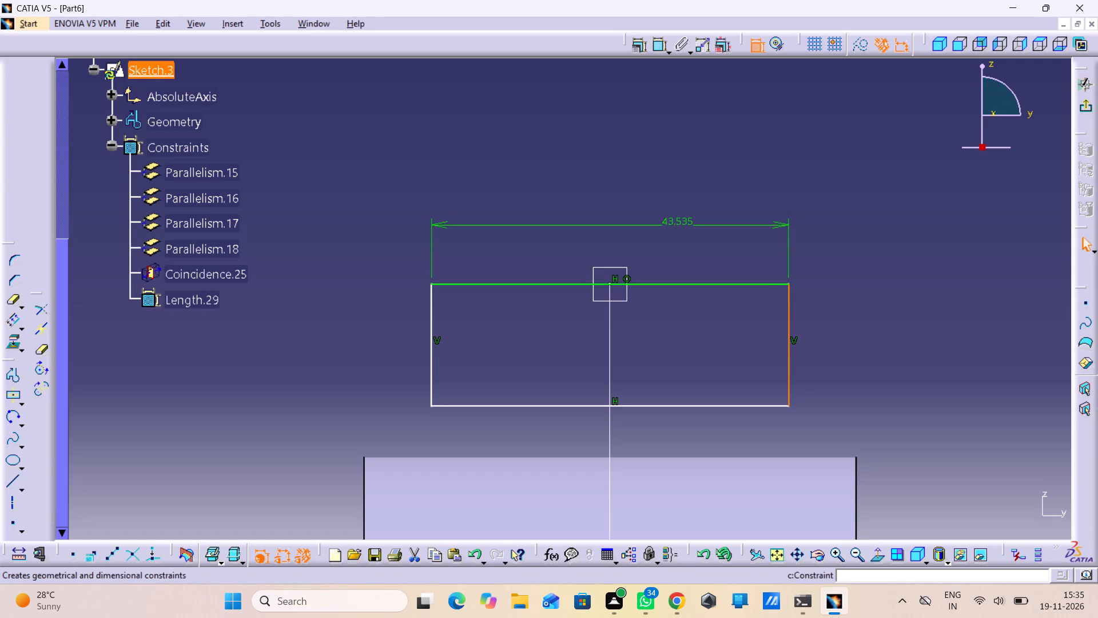
click(834, 323)
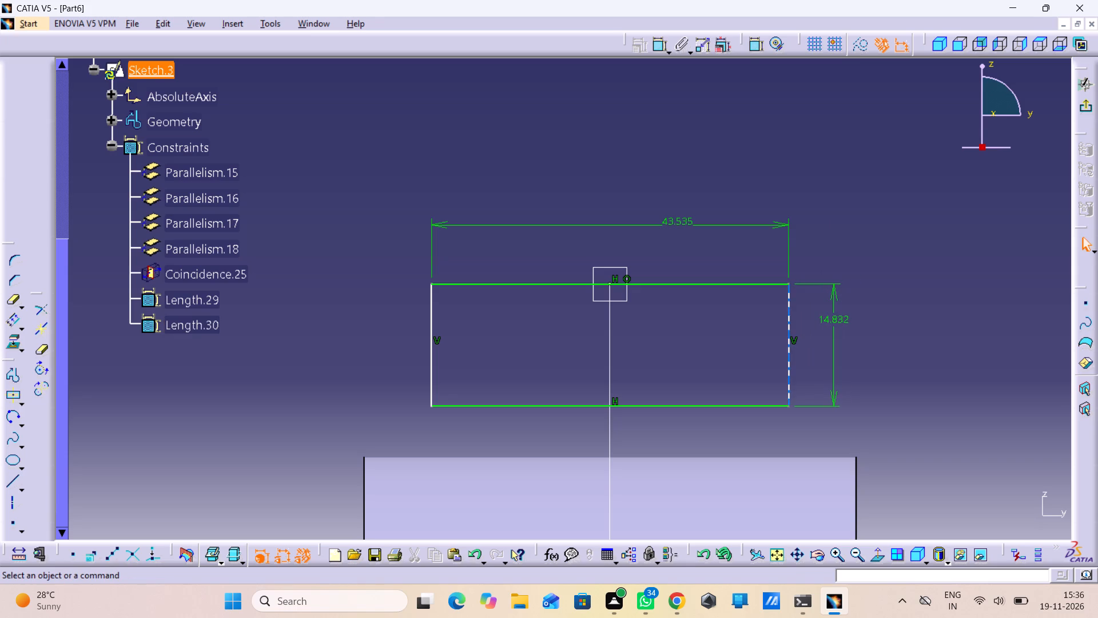
Constrain the rectangle's two vertical sides to be symmetric about the sketch's vertical axis.
click(787, 381)
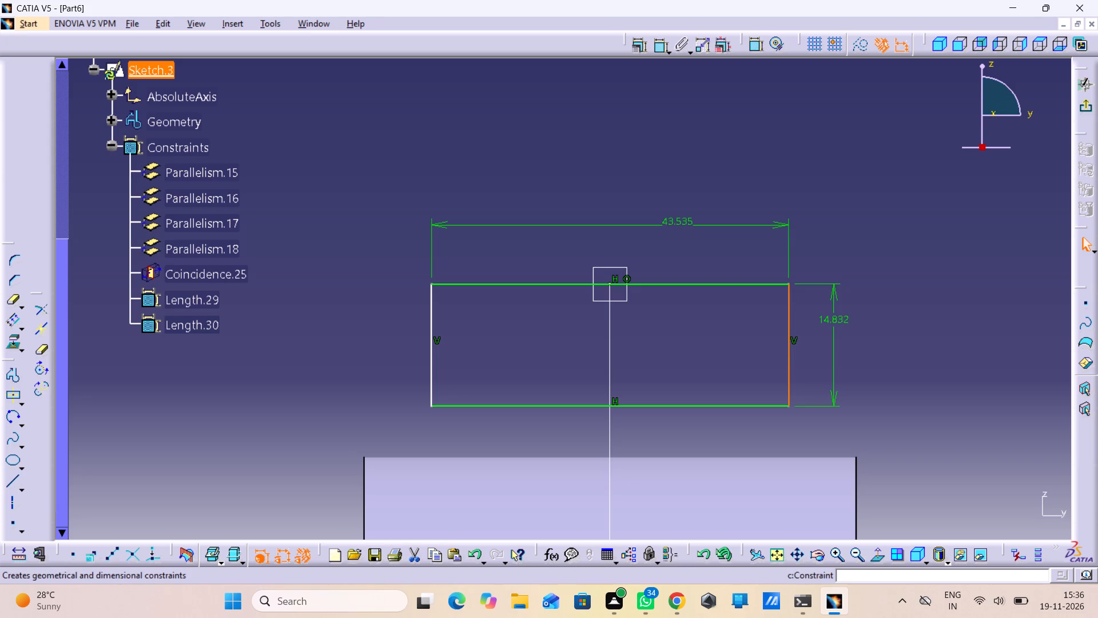
double_click(664, 43)
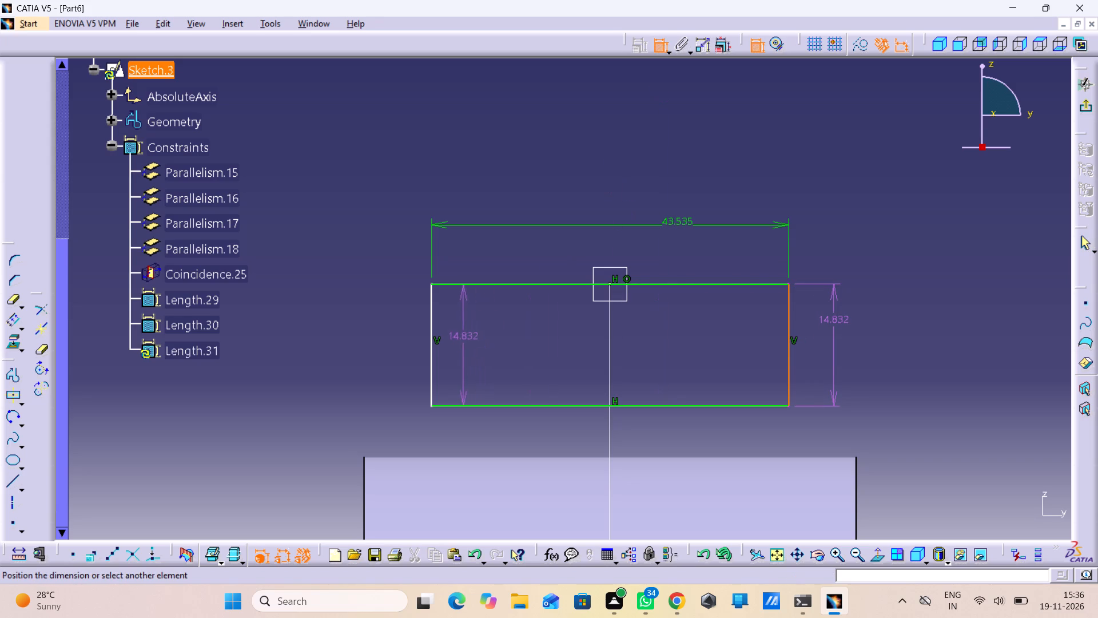
click(435, 313)
right_click(518, 337)
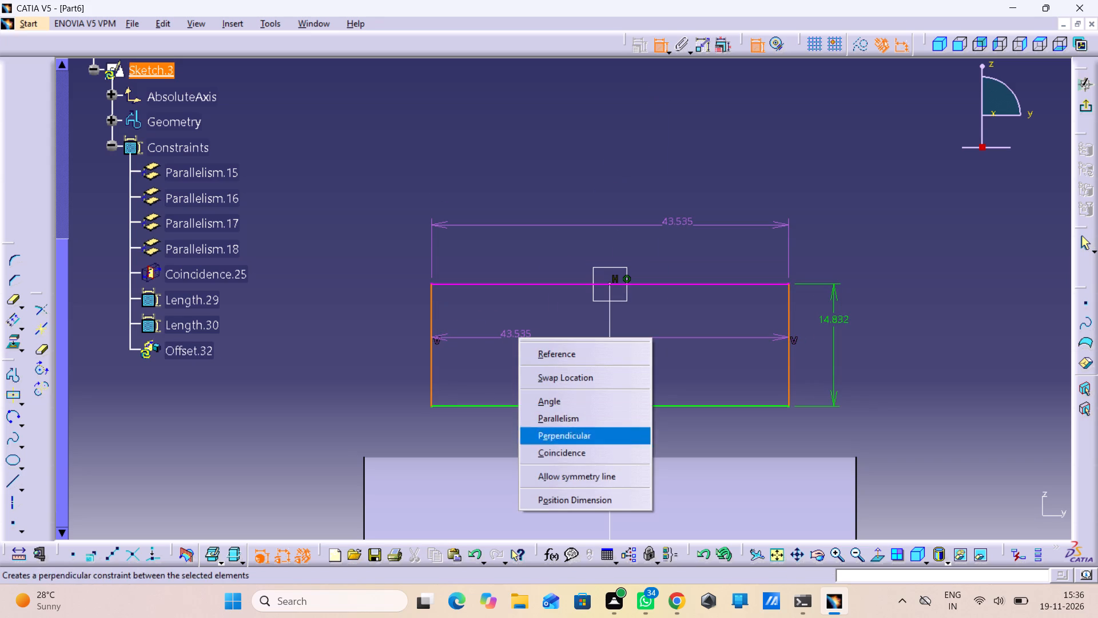
click(586, 470)
middle_drag(618, 419, 624, 427)
right_click(619, 419)
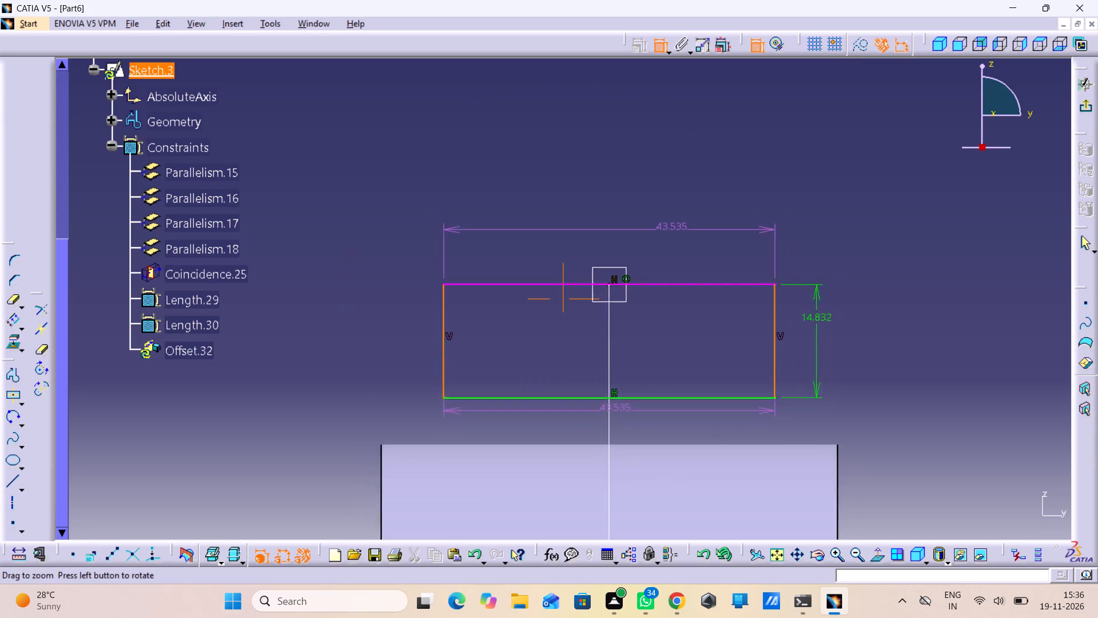
middle_drag(624, 427, 626, 452)
middle_drag(634, 444, 688, 188)
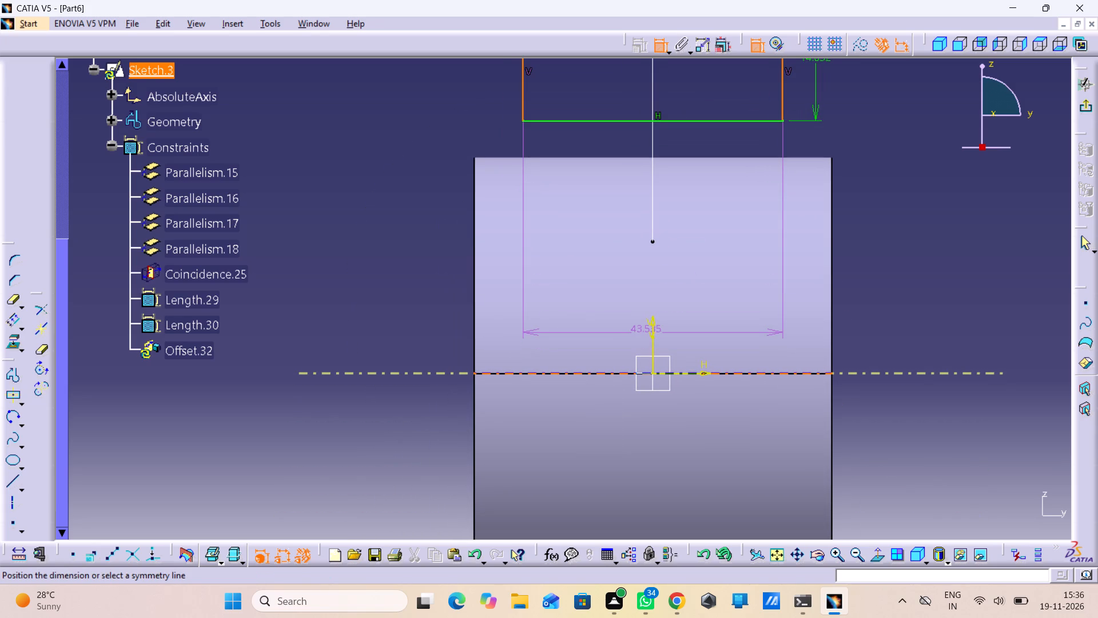
click(649, 324)
Set the rectangle's width to 48 mm and its height to 35 mm.
middle_drag(652, 321, 653, 358)
right_click(652, 321)
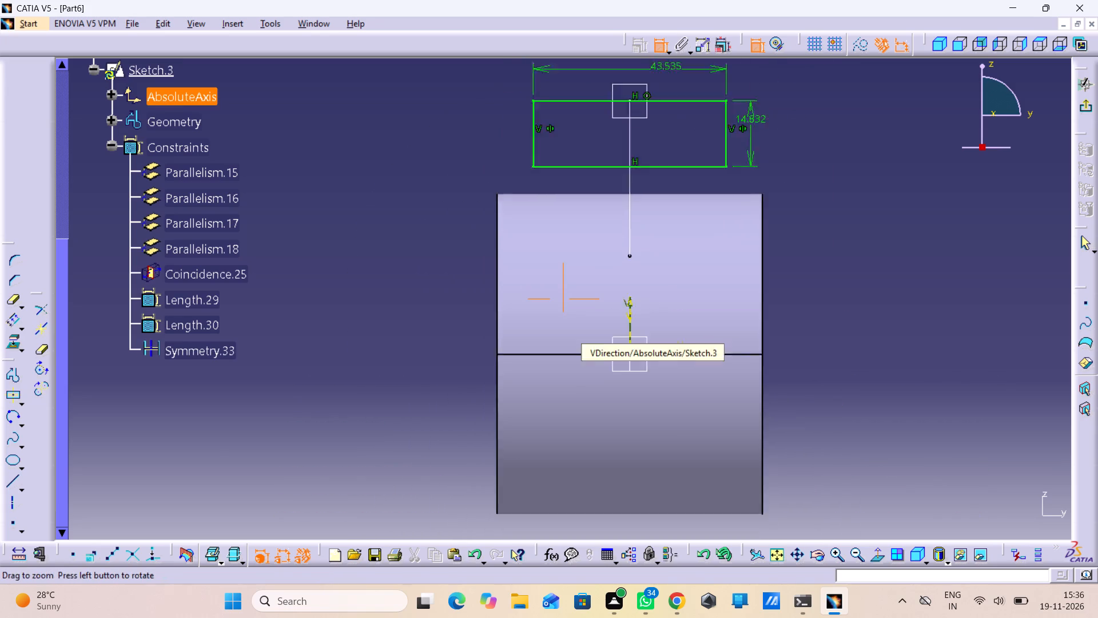
middle_drag(653, 358, 653, 360)
middle_drag(646, 359, 668, 484)
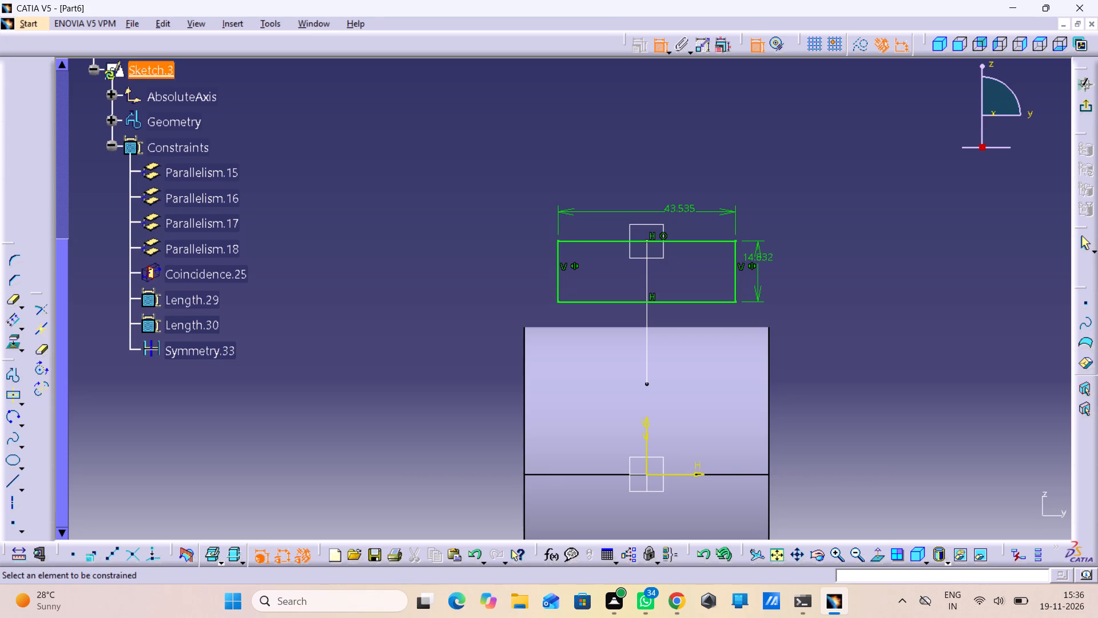
double_click(680, 210)
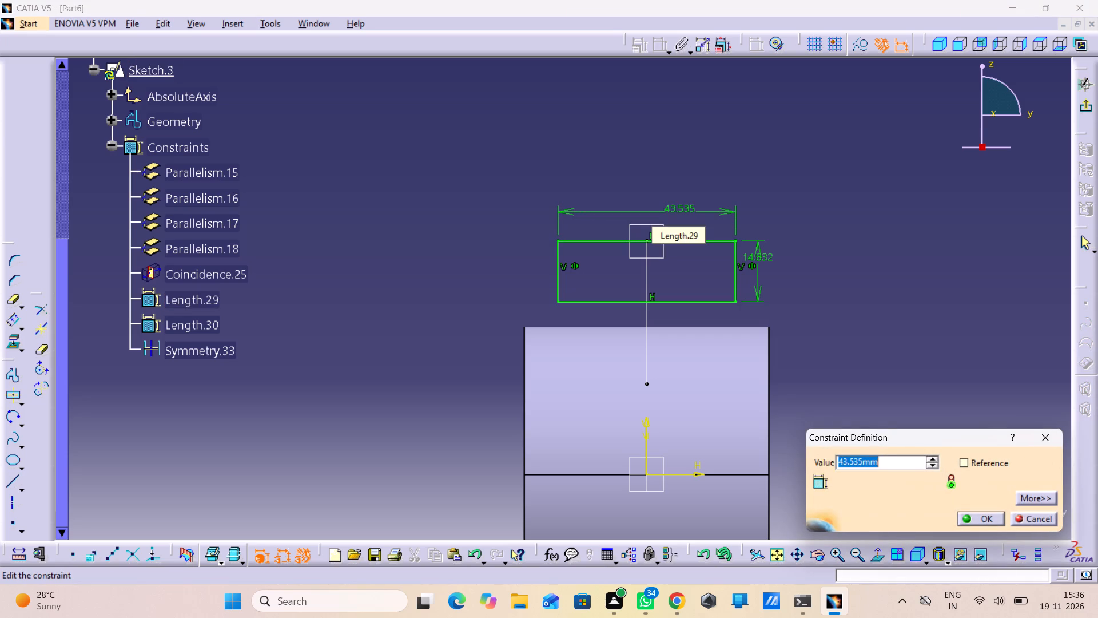
text(48)
key(Return)
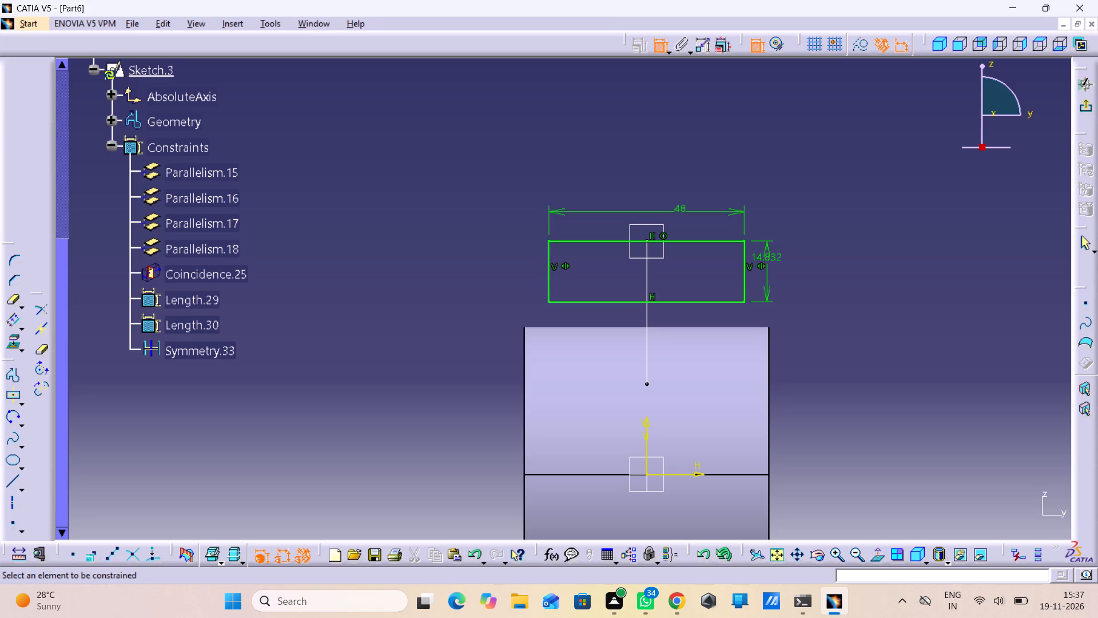
double_click(778, 253)
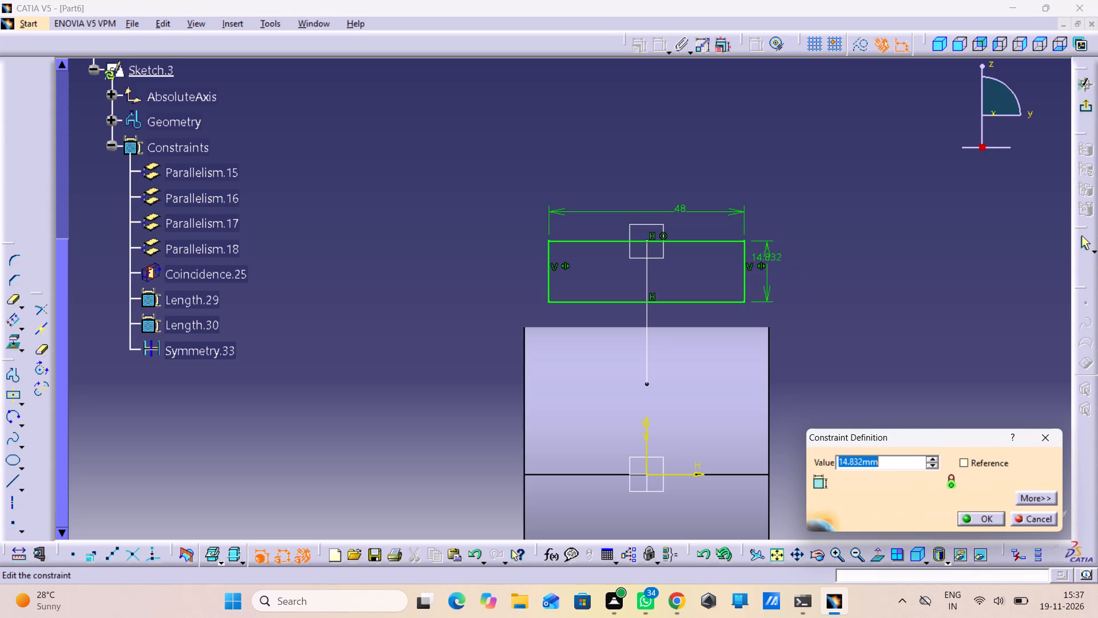
text(35)
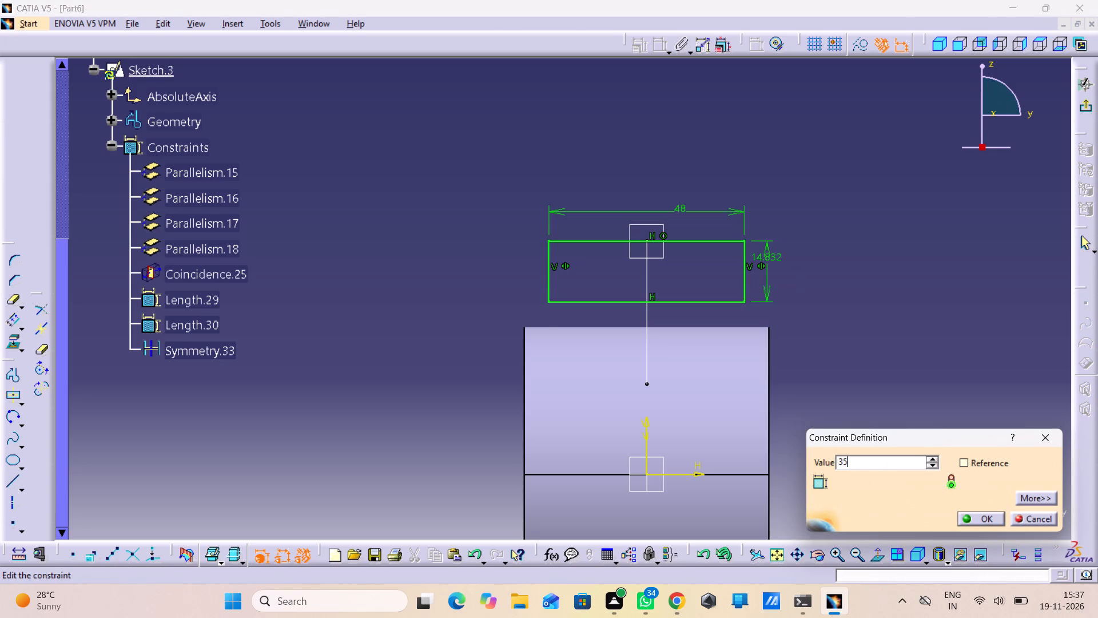
key(Return)
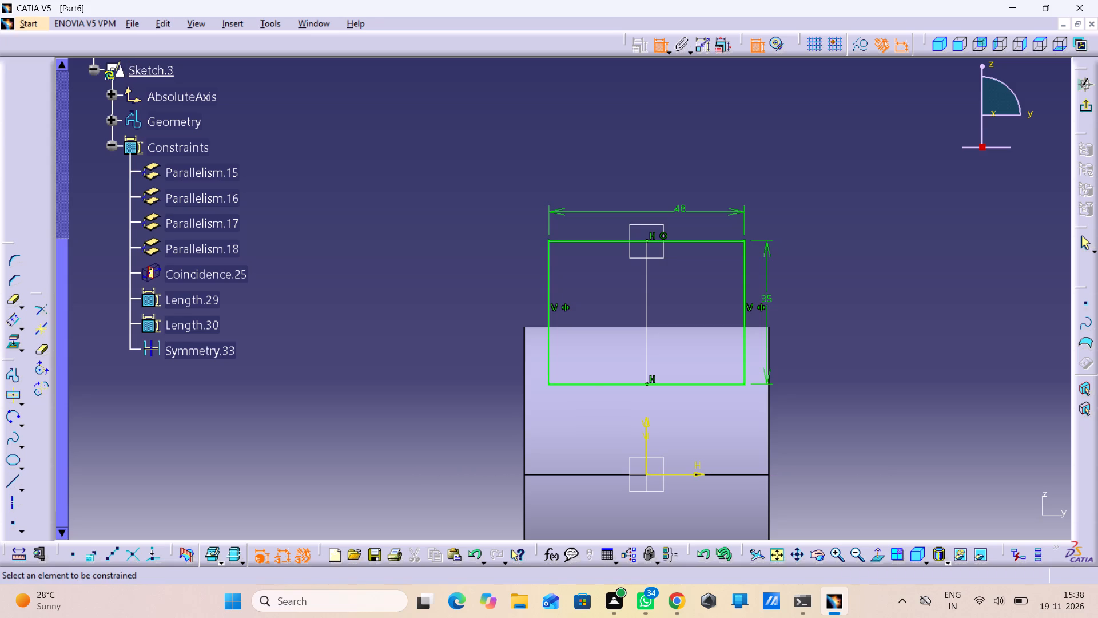
Round all four corners of the rectangle with a 2 mm radius, converting the side length dimensions into distances.
drag(819, 197, 504, 395)
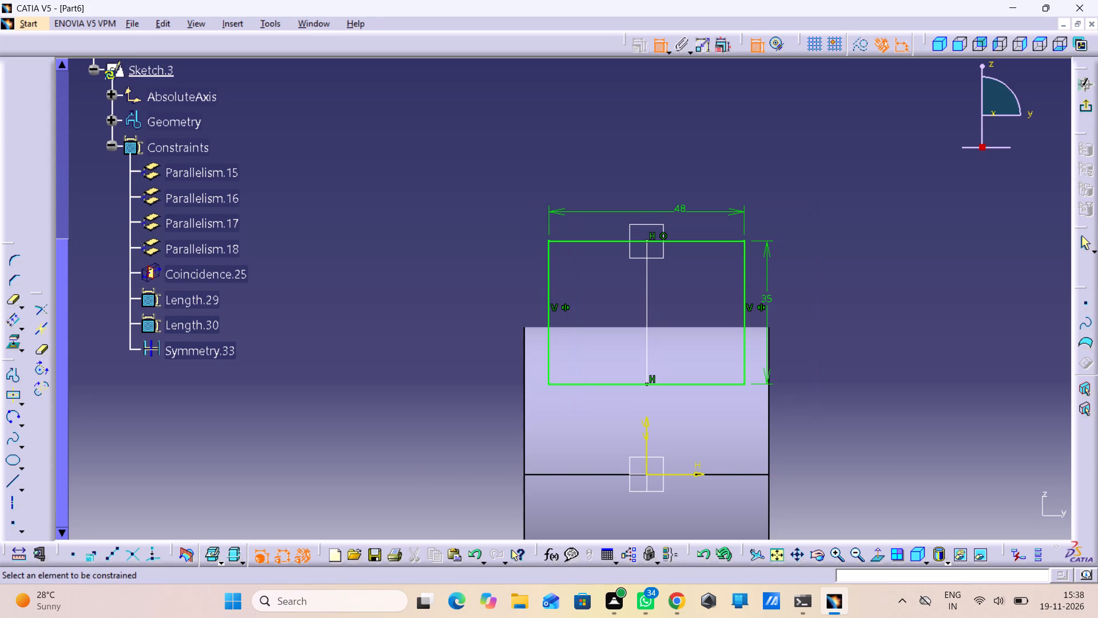
drag(504, 395, 502, 395)
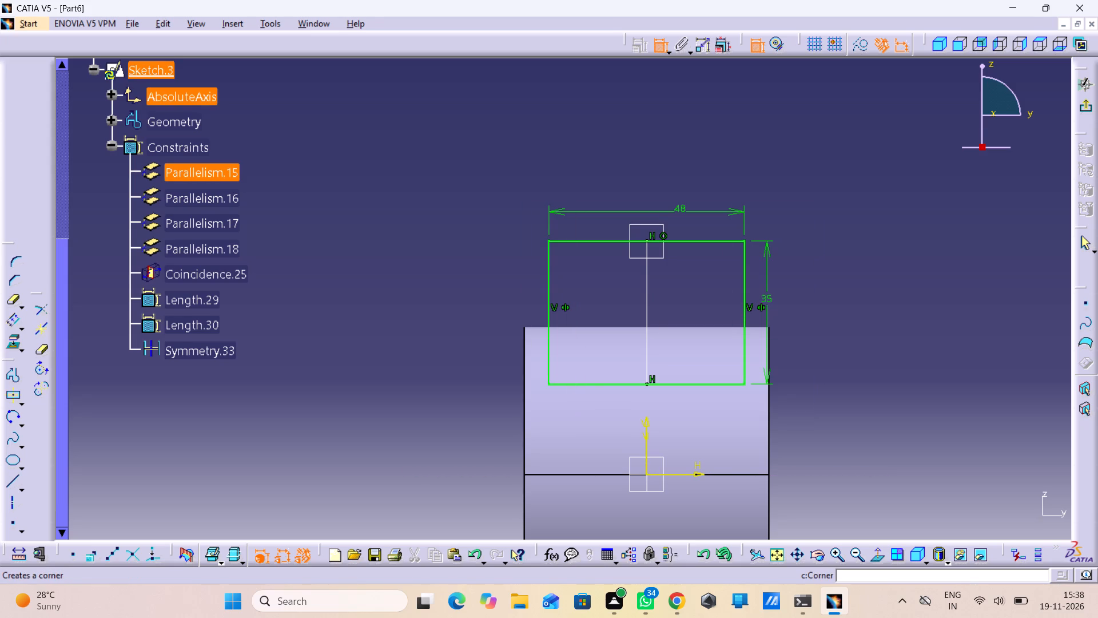
click(14, 263)
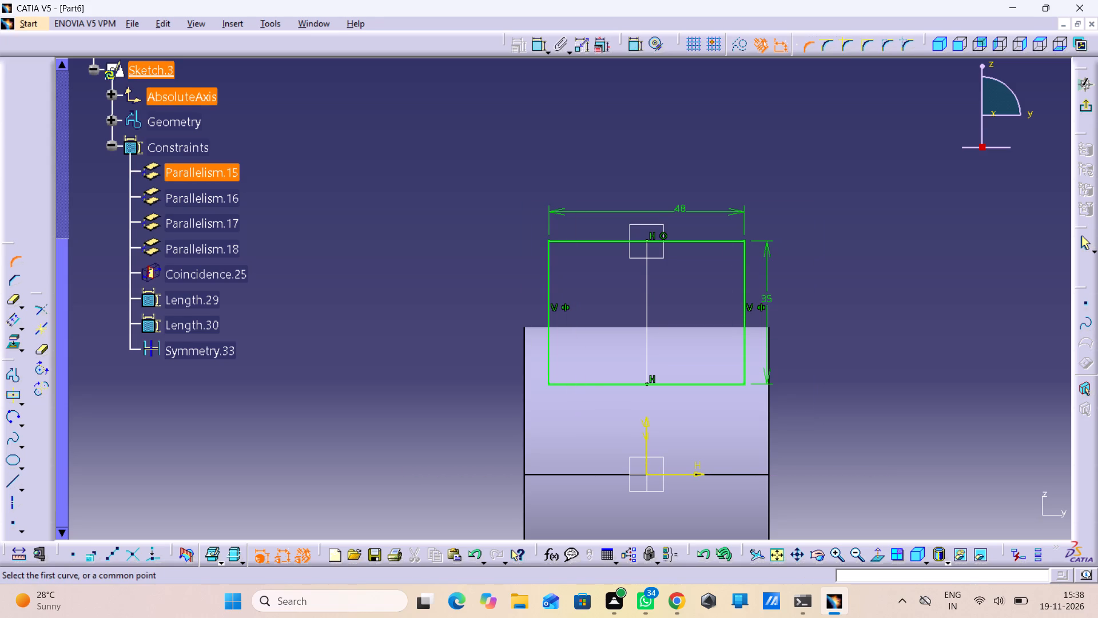
drag(770, 218, 517, 423)
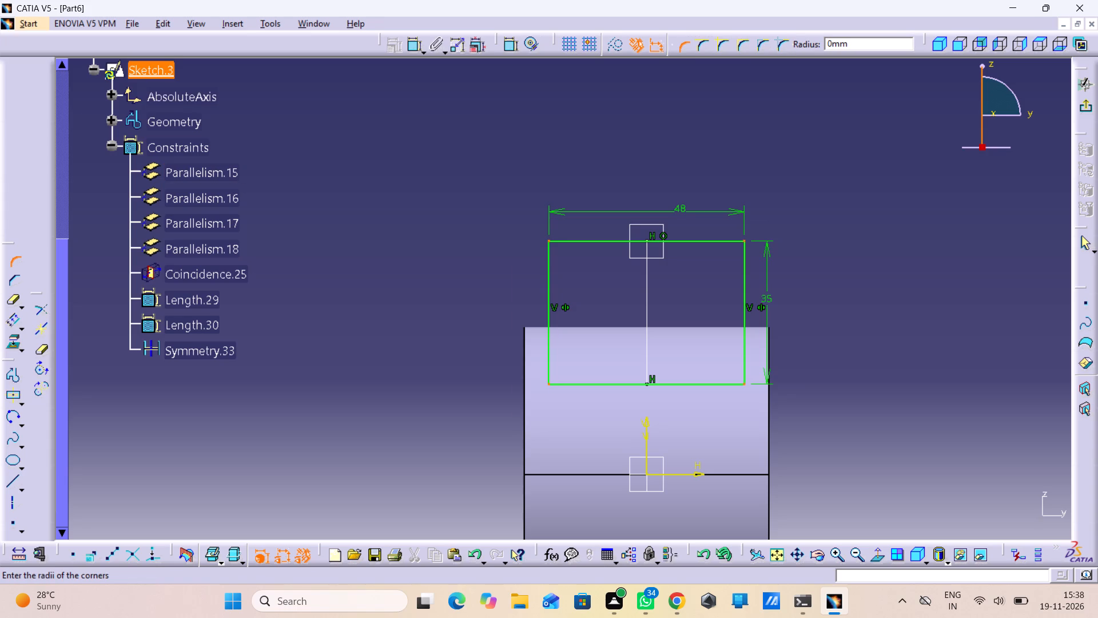
text(12)
key(BackSpace)
key(BackSpace)
key(2)
key(Return)
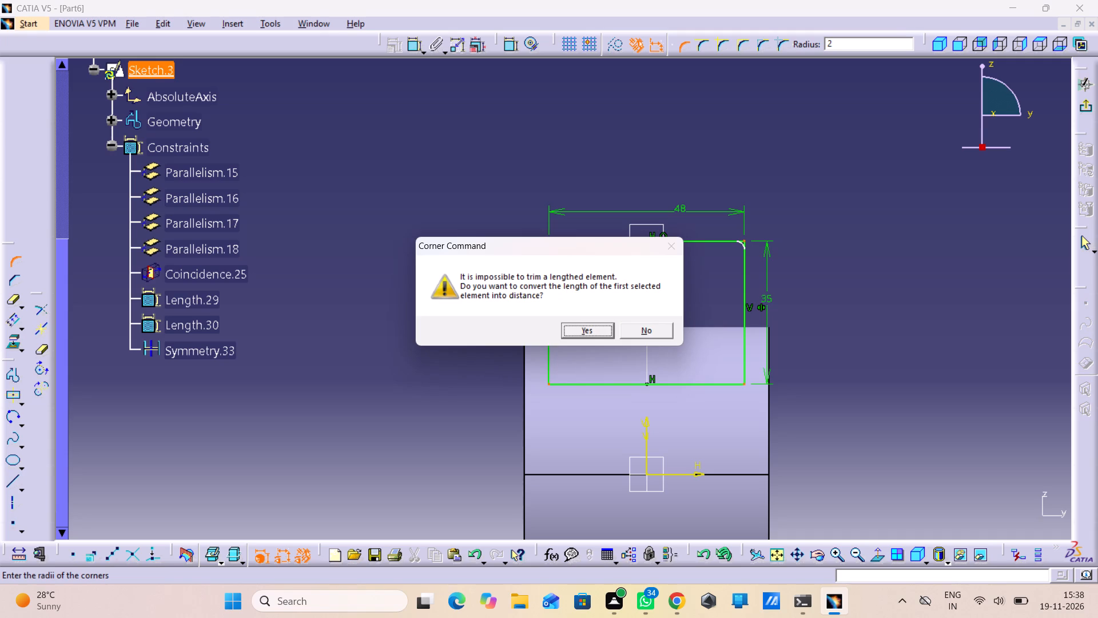
click(606, 336)
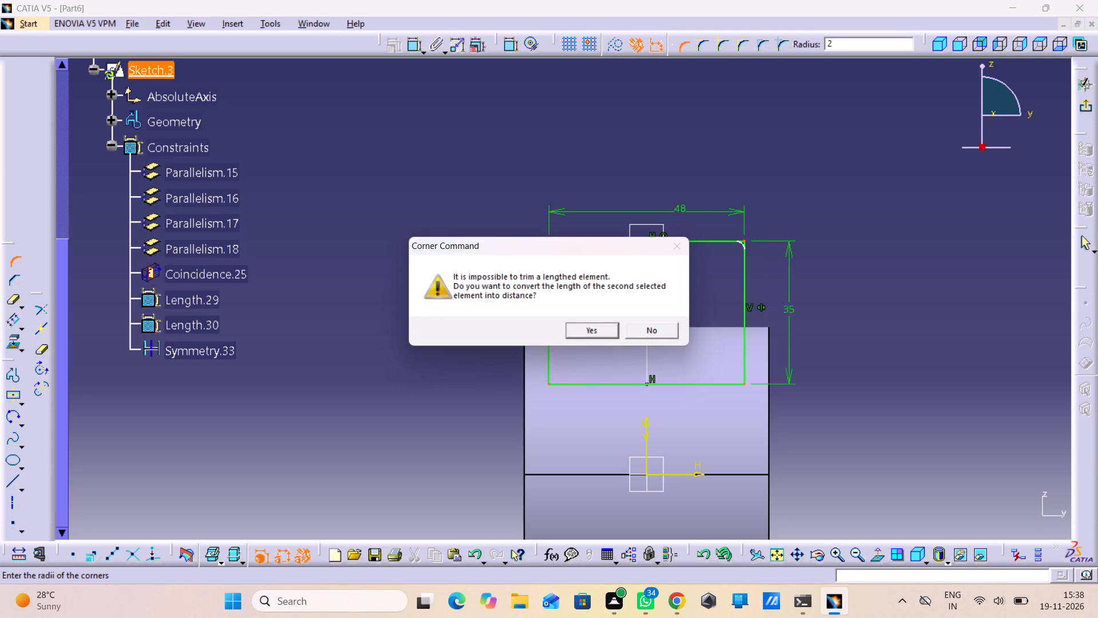
click(611, 335)
drag(935, 365, 941, 369)
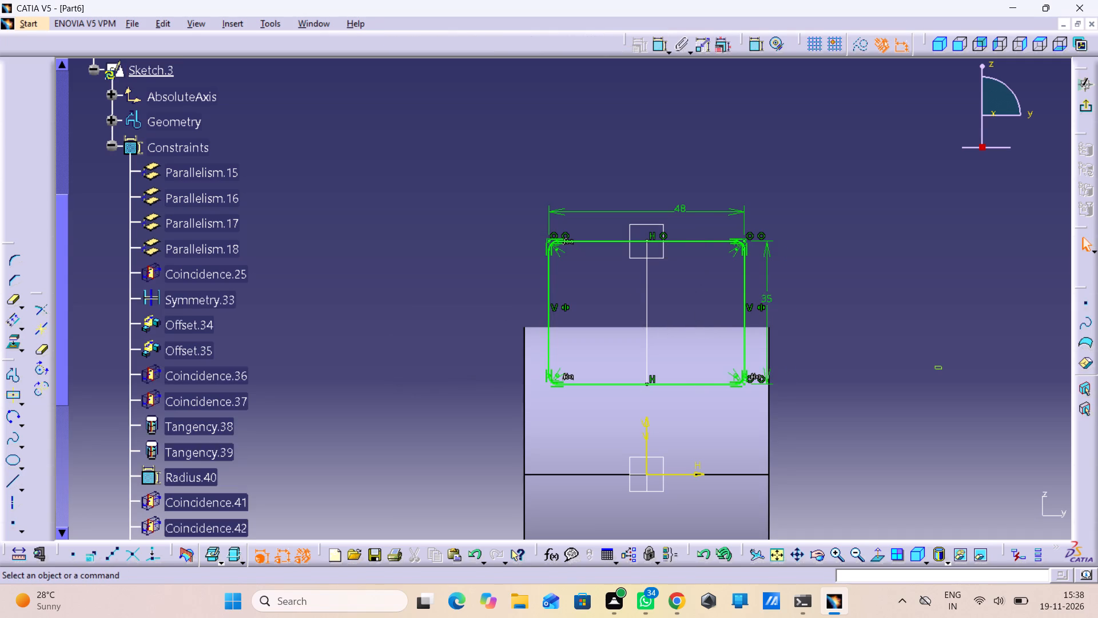
Exit the rectangle sketch and return to the 3D part.
click(1085, 106)
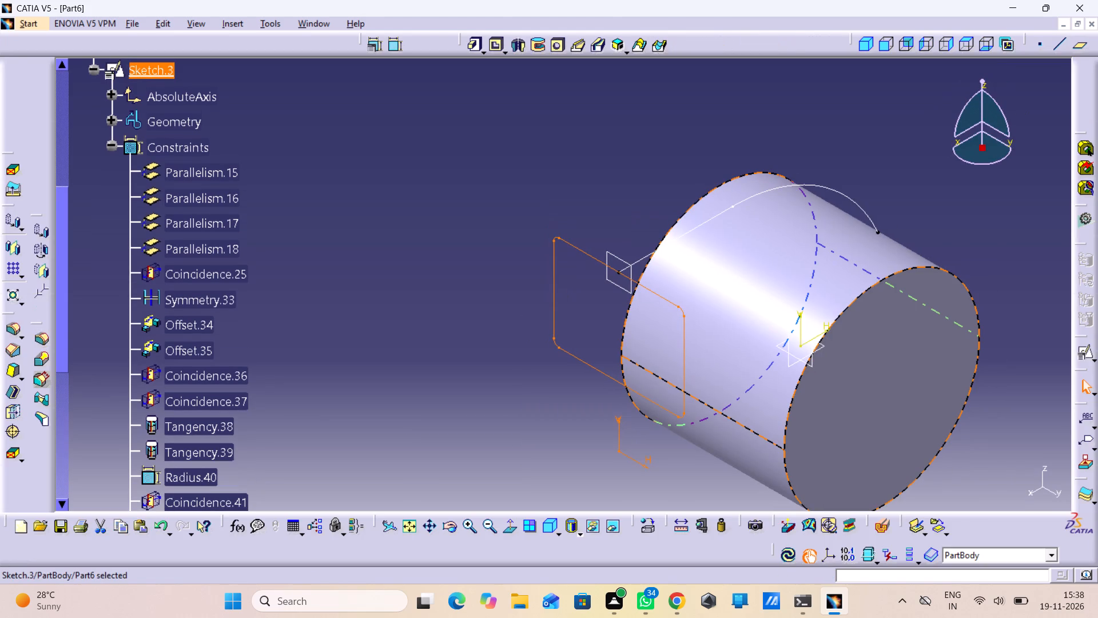
Create a reference plane parallel to the yz plane through the profile's vertex where the line meets the arc.
click(809, 367)
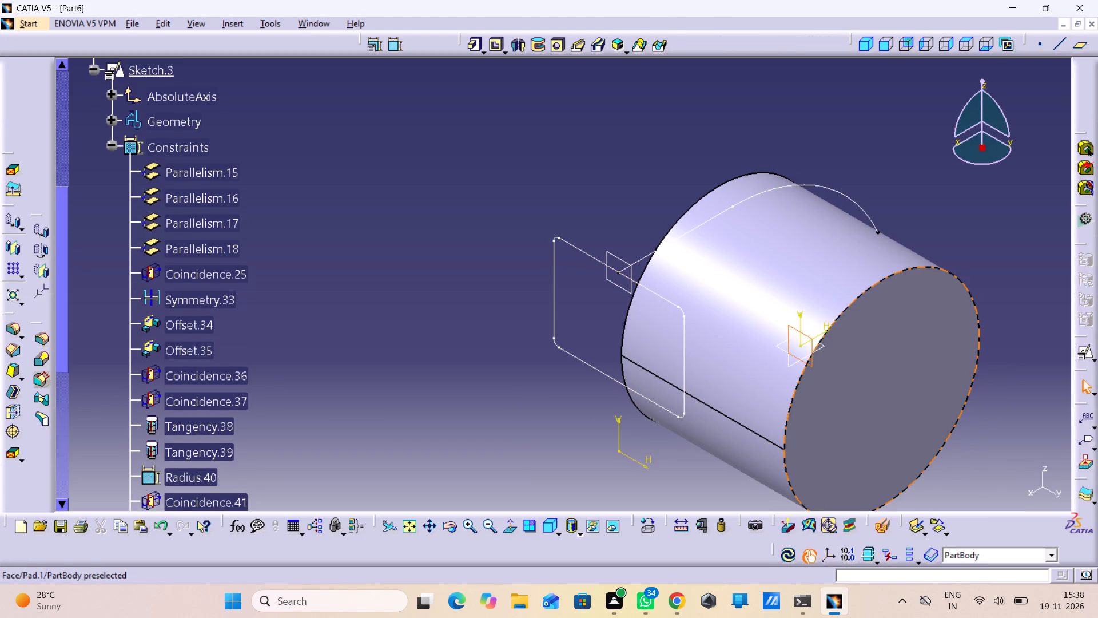
click(902, 150)
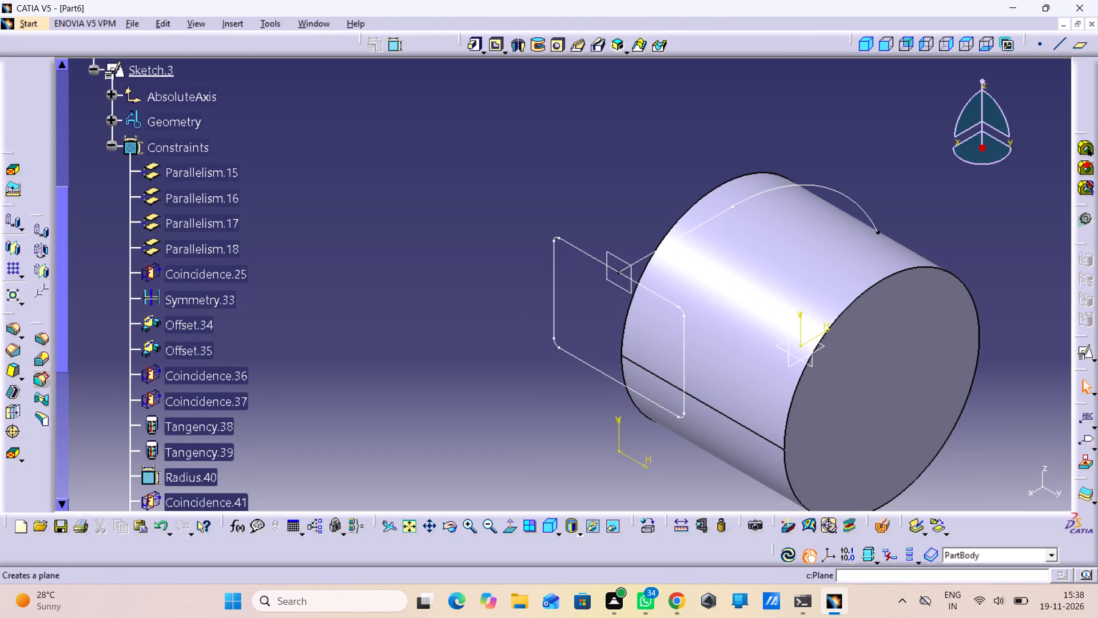
click(1083, 45)
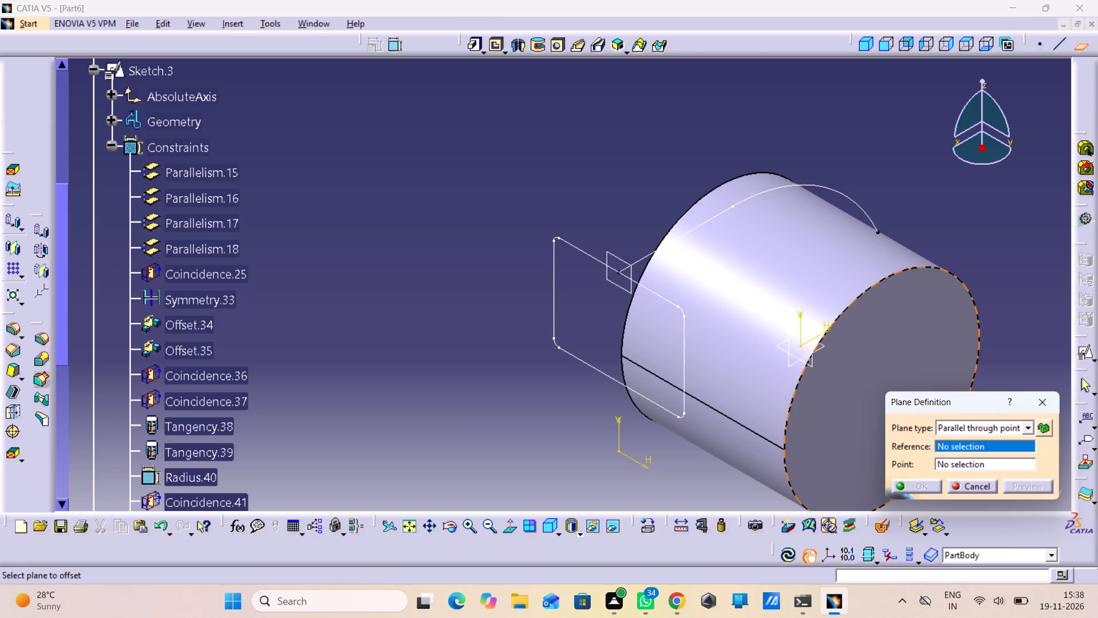
click(813, 360)
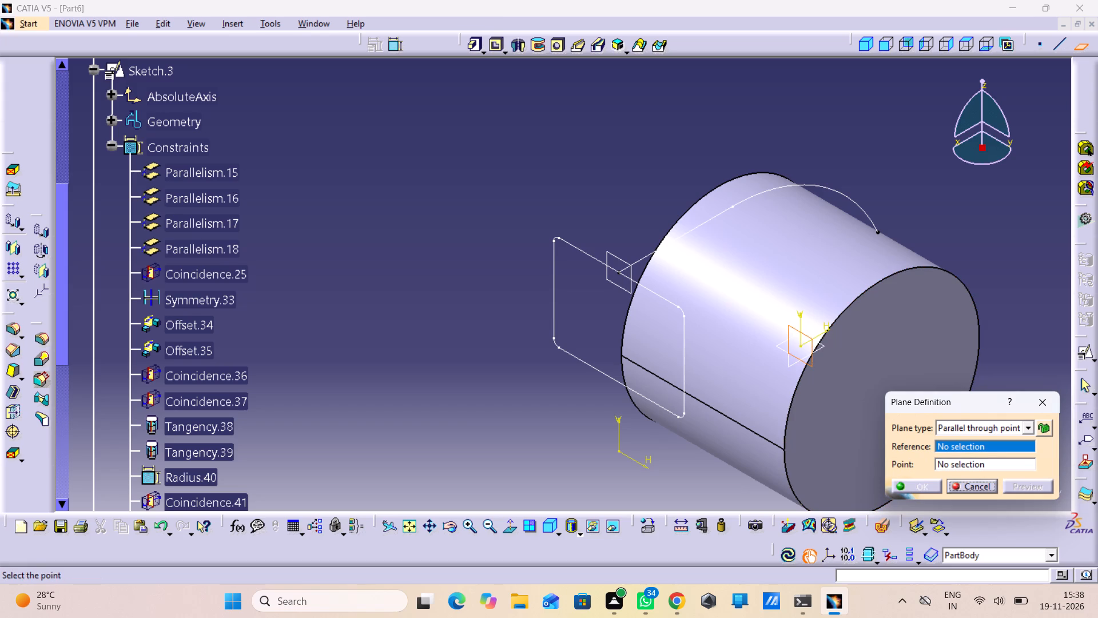
click(731, 211)
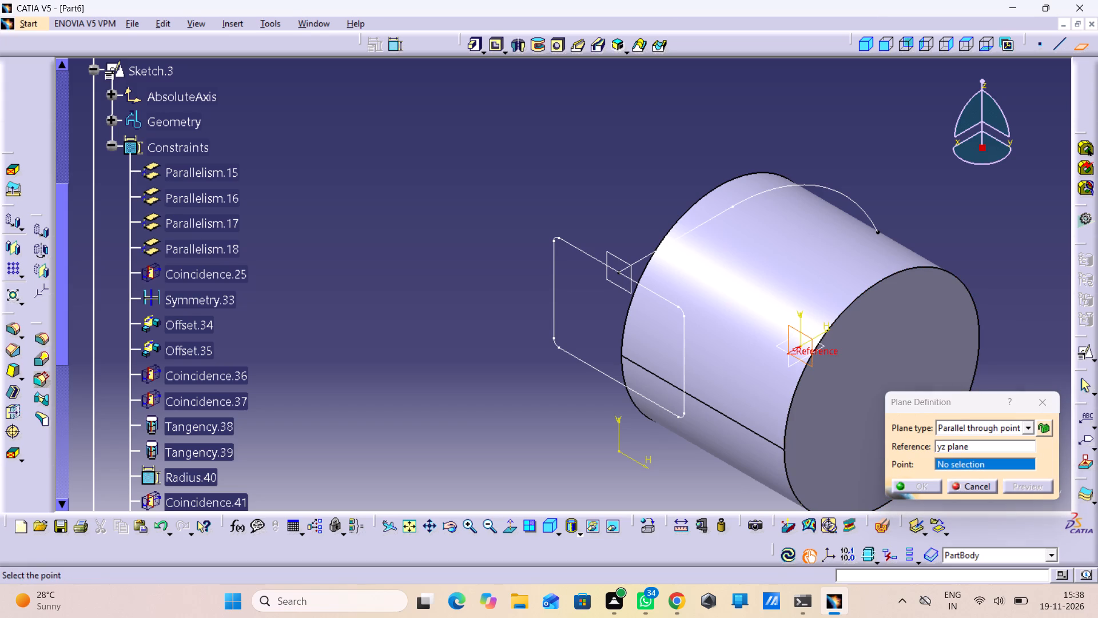
click(734, 205)
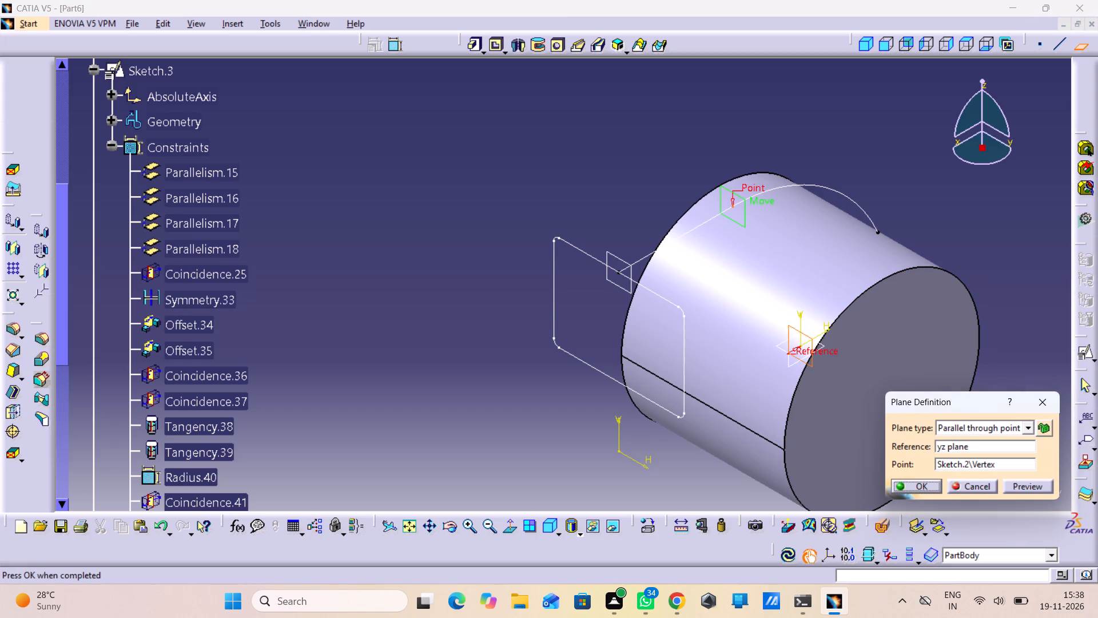
click(910, 484)
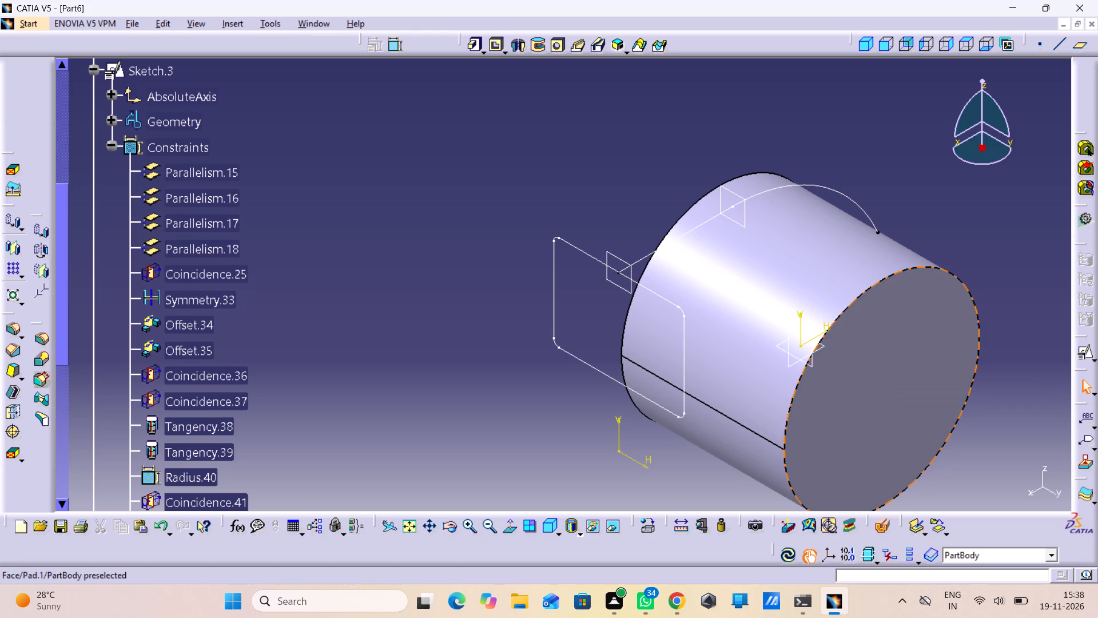
Start a positioned sketch on the new plane at the line-arc junction.
click(742, 200)
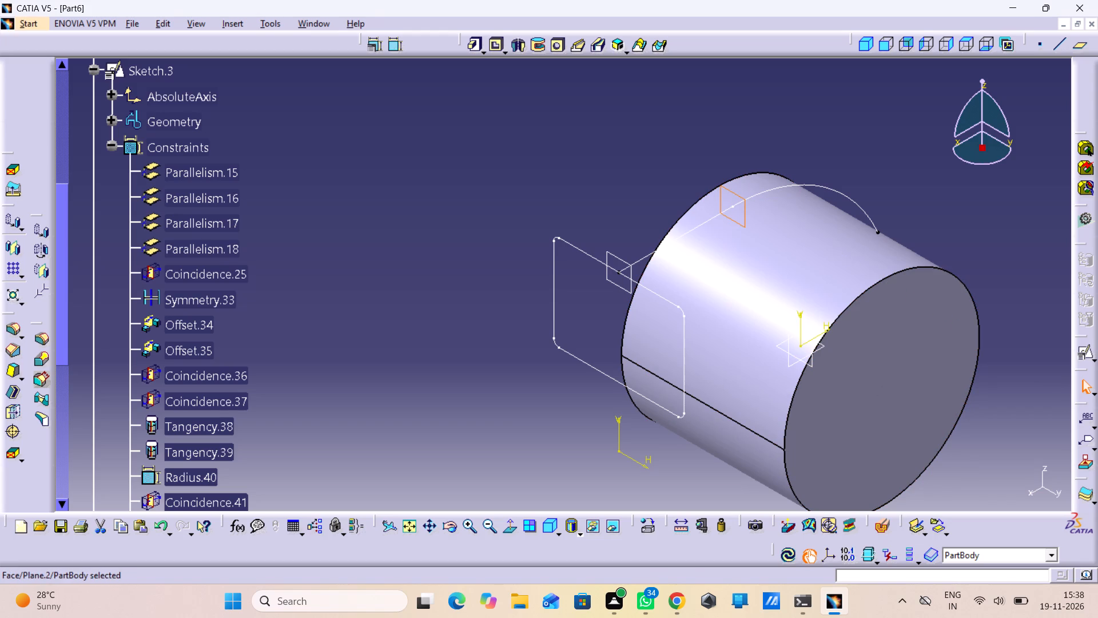
click(1087, 354)
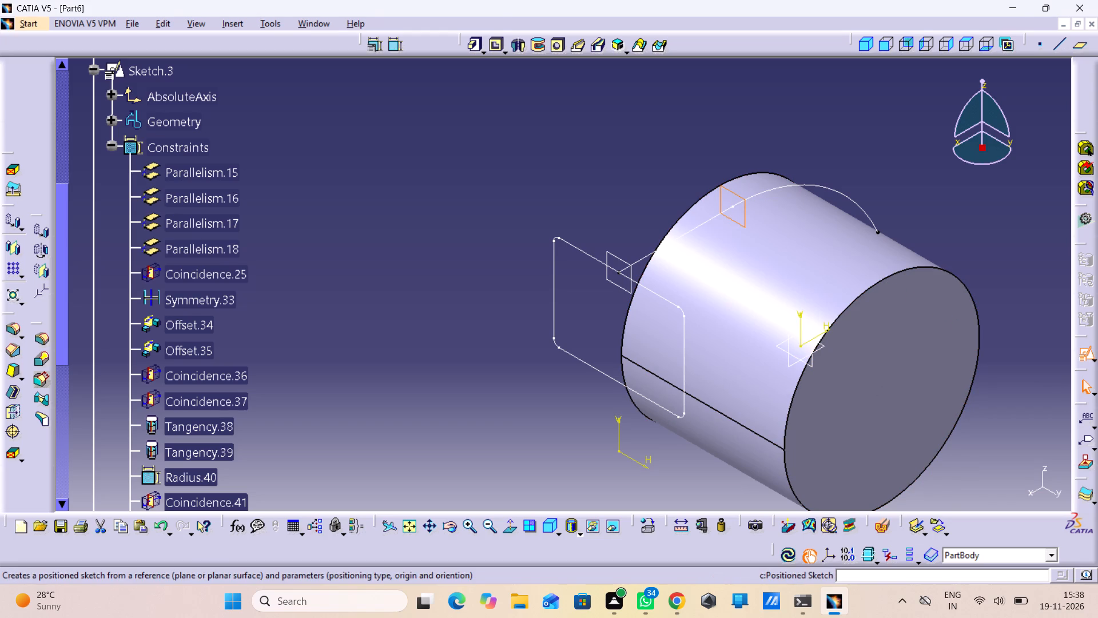
click(981, 487)
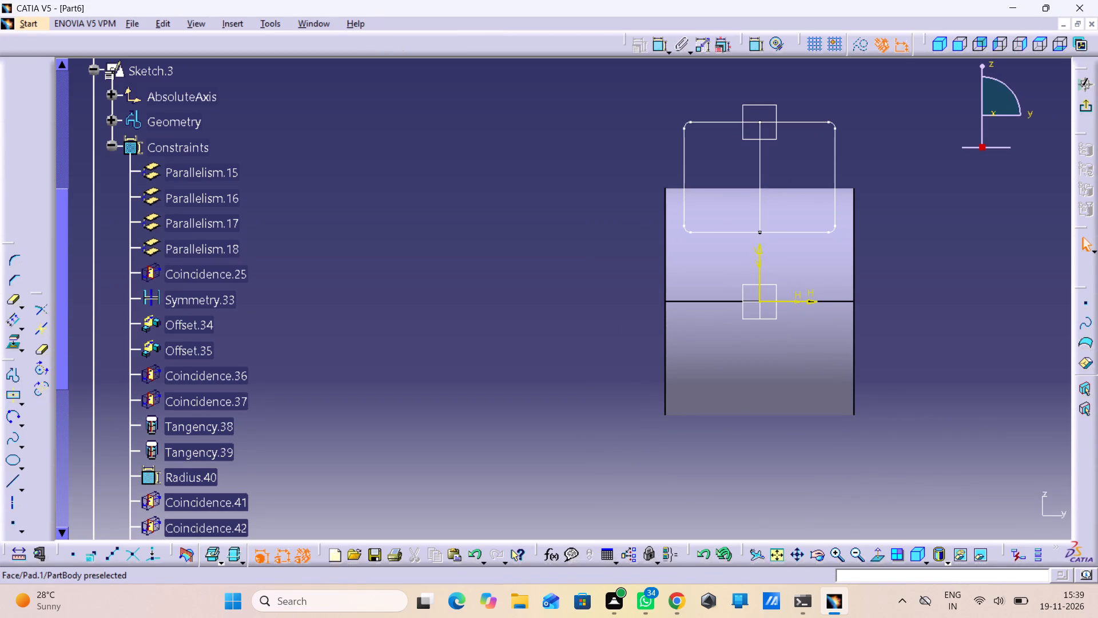
Sketch a centered rectangle about 35 mm wide, with its center on the vertical axis above the origin.
middle_drag(743, 169, 744, 168)
right_drag(744, 168, 762, 189)
middle_drag(744, 168, 762, 189)
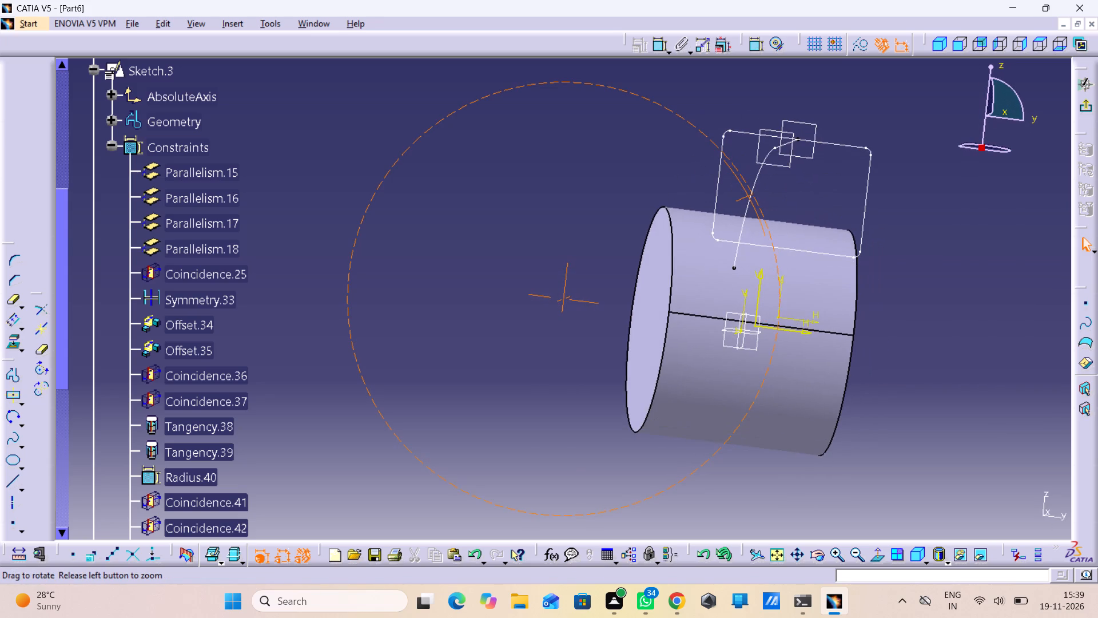
middle_drag(762, 189, 753, 189)
right_drag(762, 189, 753, 189)
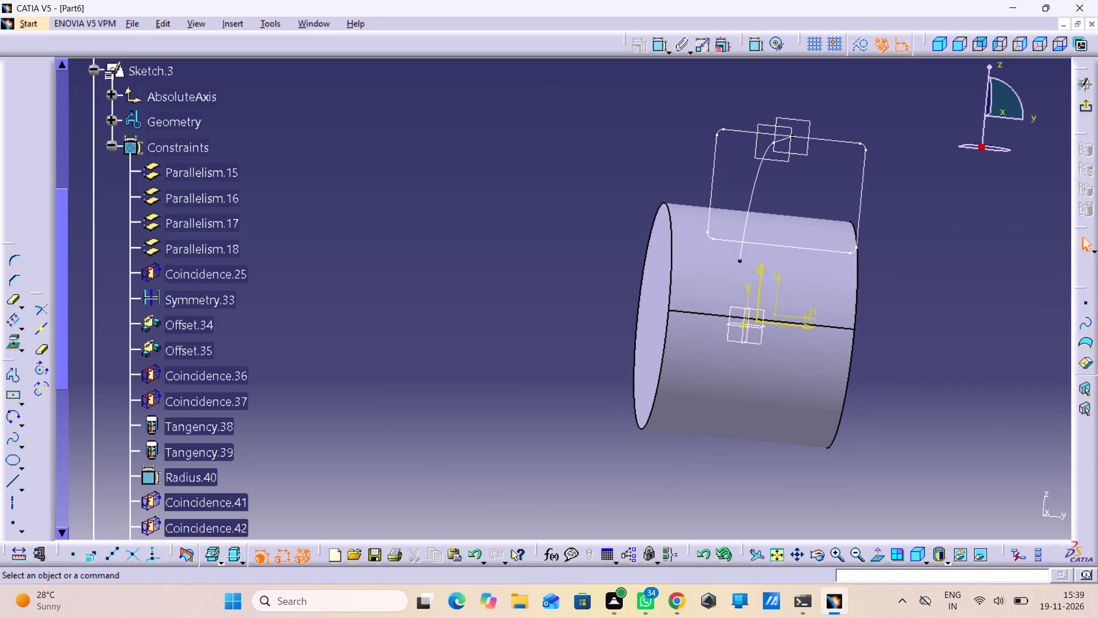
click(880, 561)
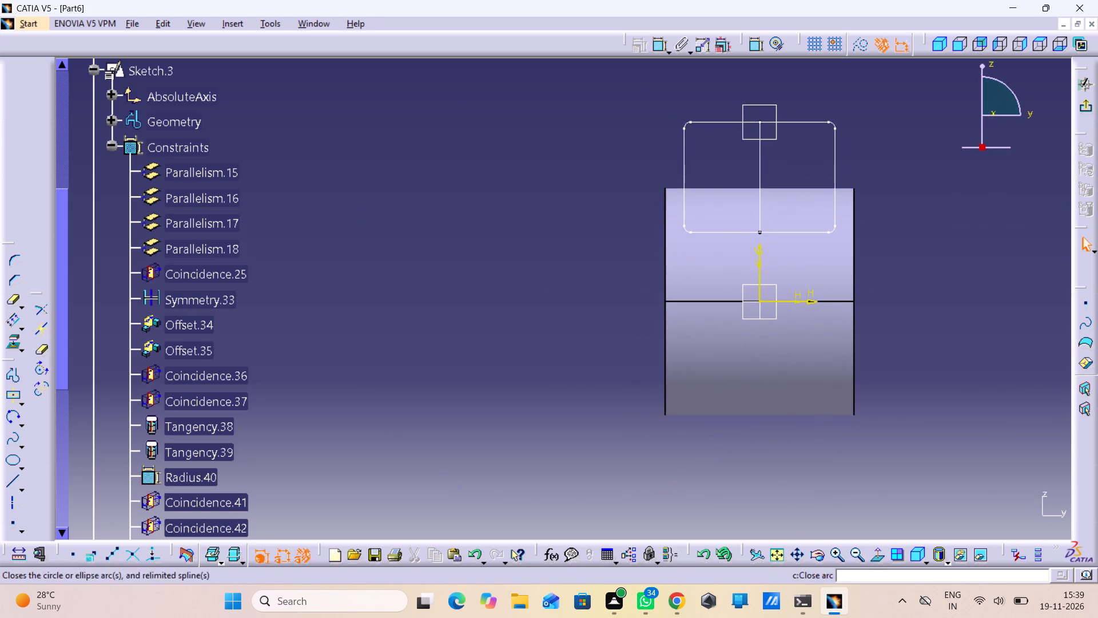
click(15, 397)
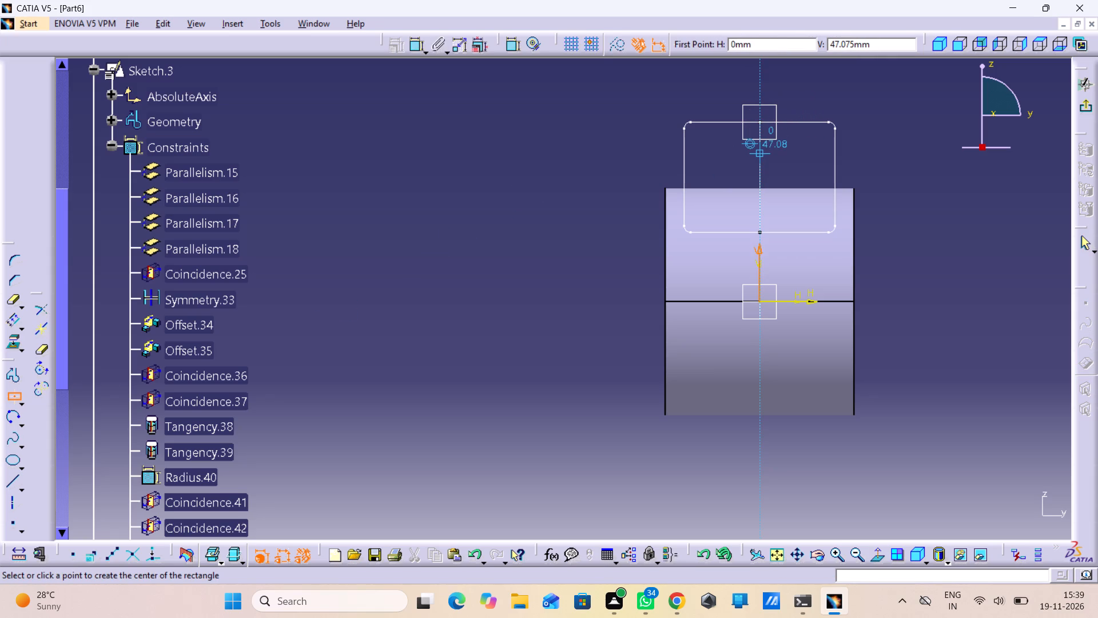
click(761, 149)
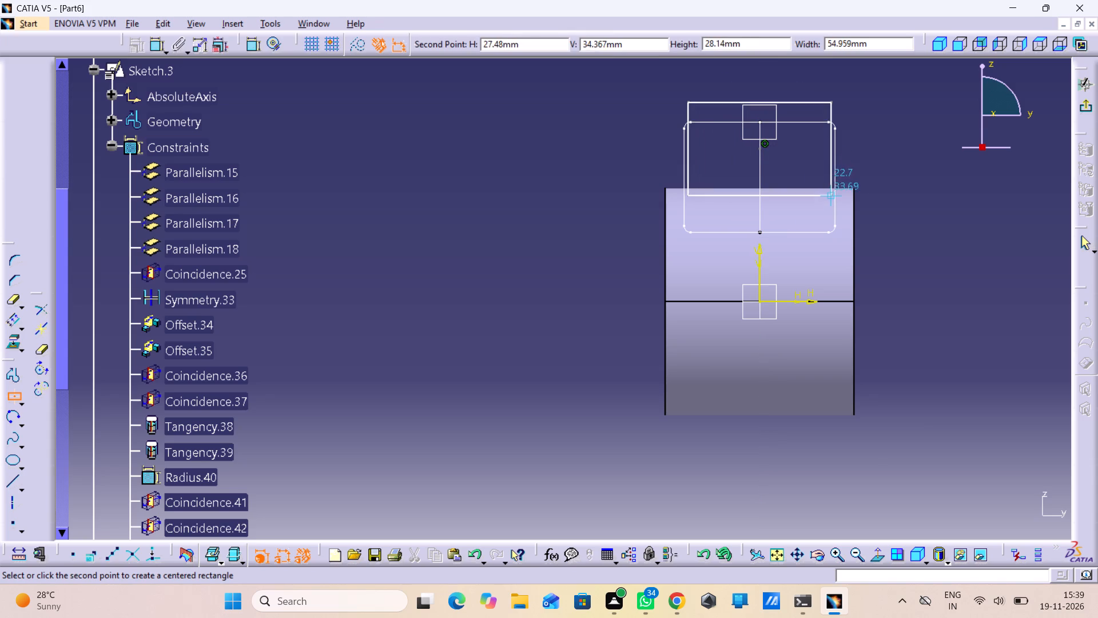
click(814, 185)
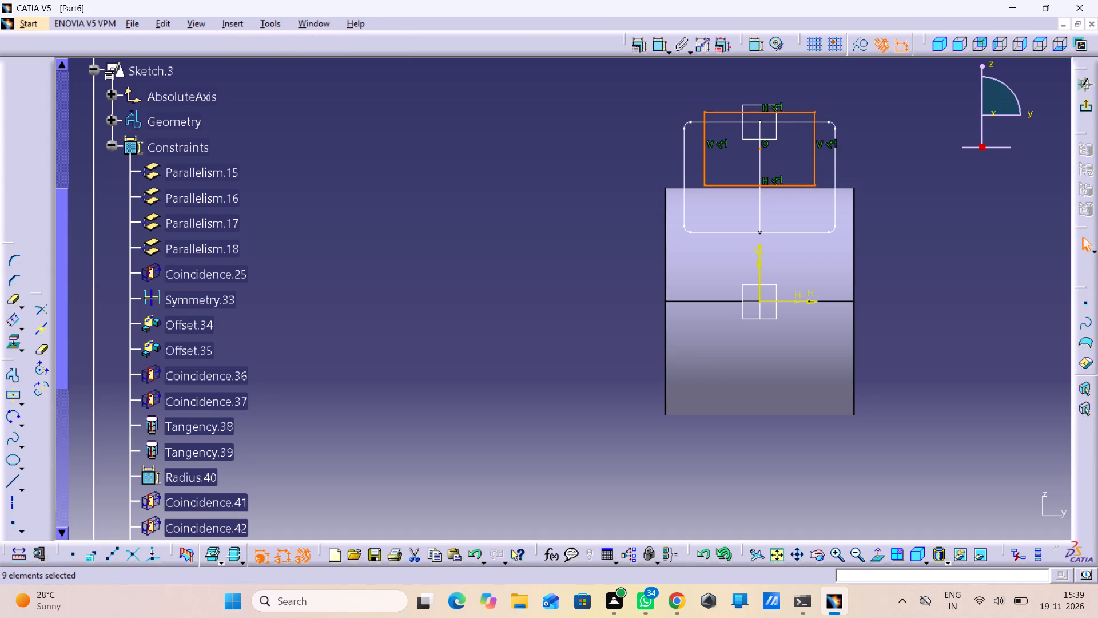
click(891, 181)
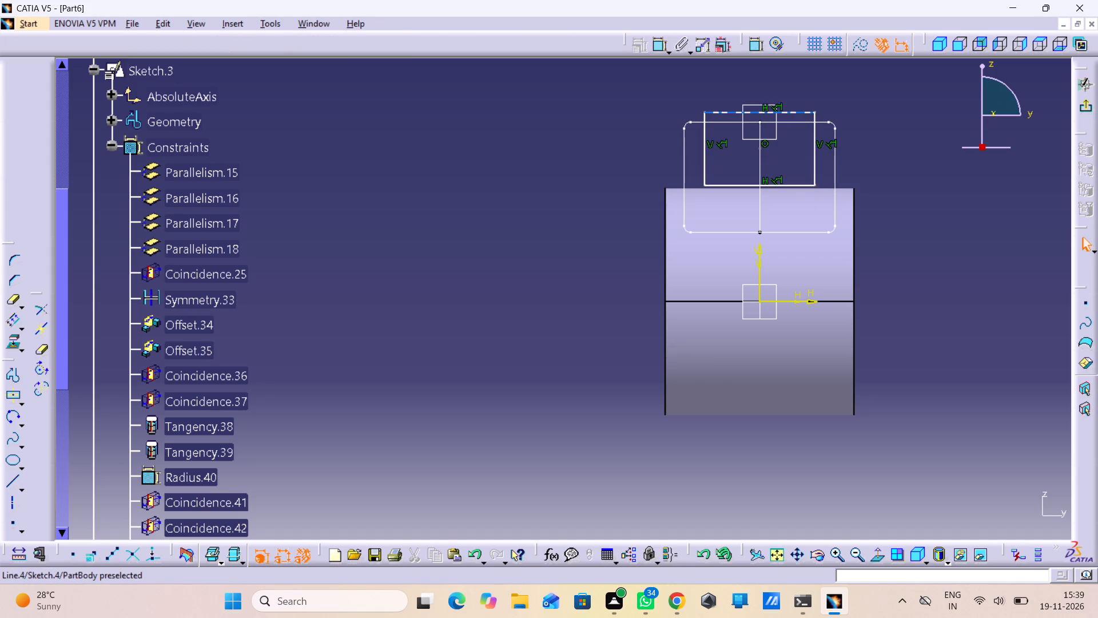
Constrain the rectangle's upper side to be coincident with the line-arc profile's point on the vertical axis.
click(785, 110)
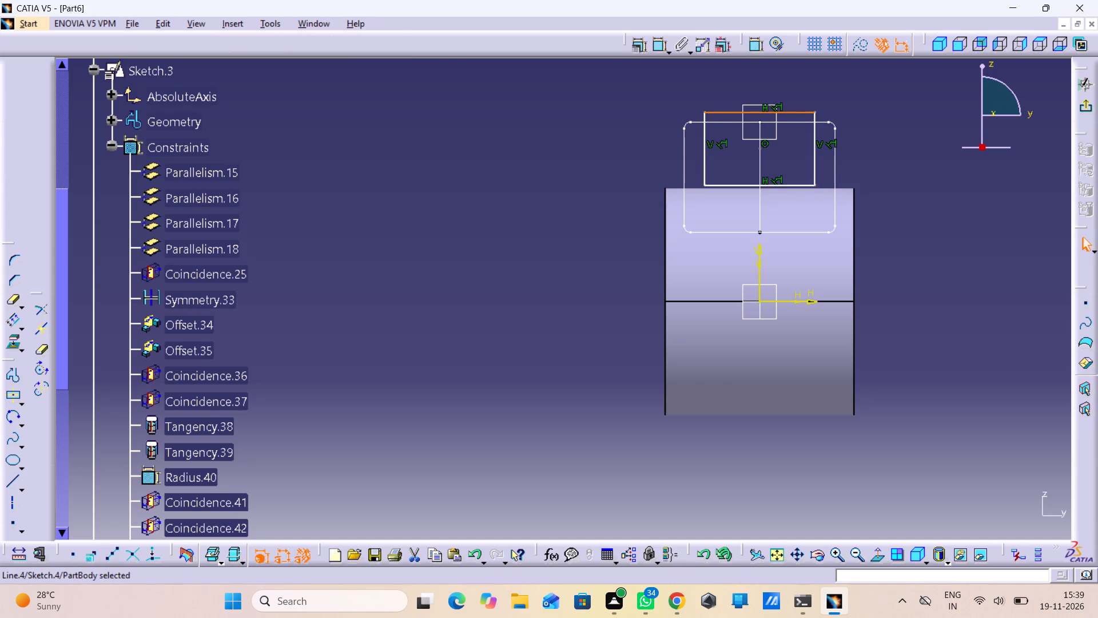
click(754, 45)
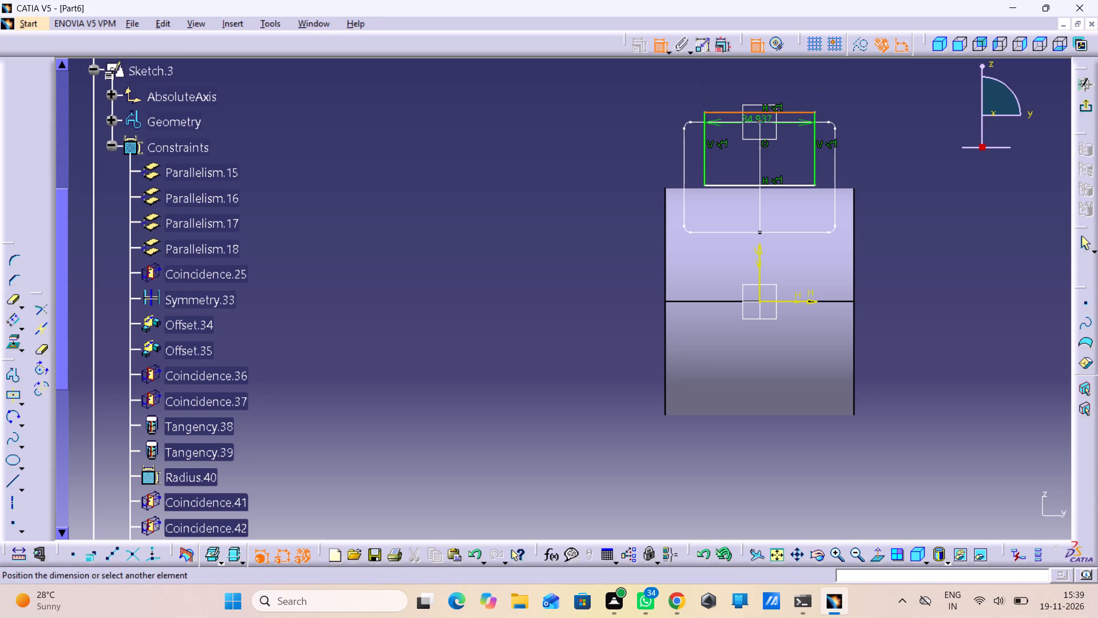
click(759, 120)
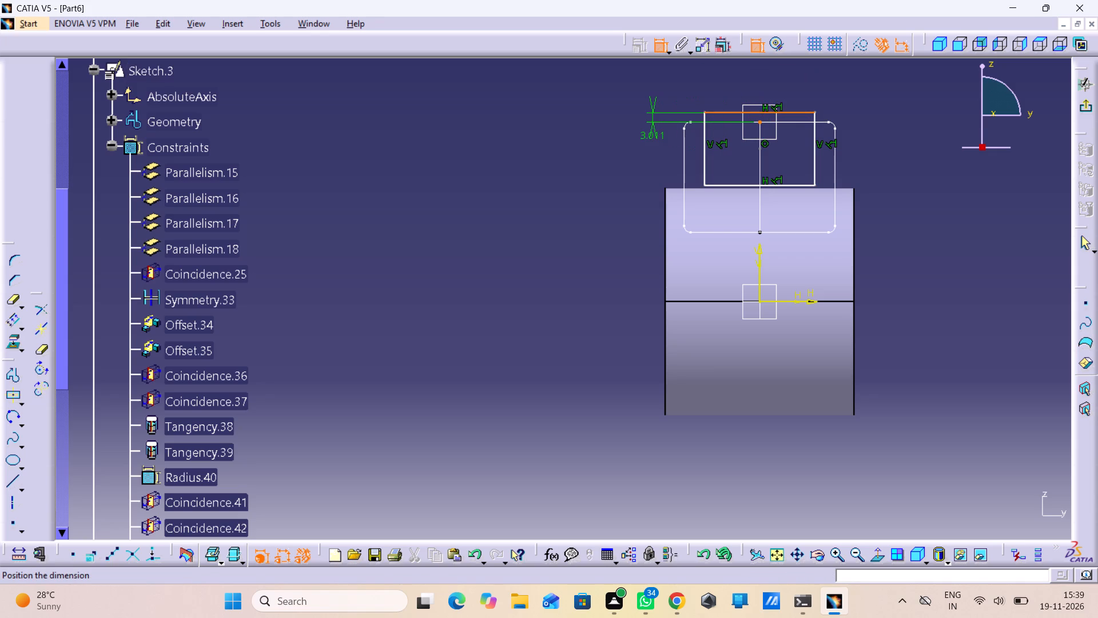
right_click(645, 134)
click(675, 215)
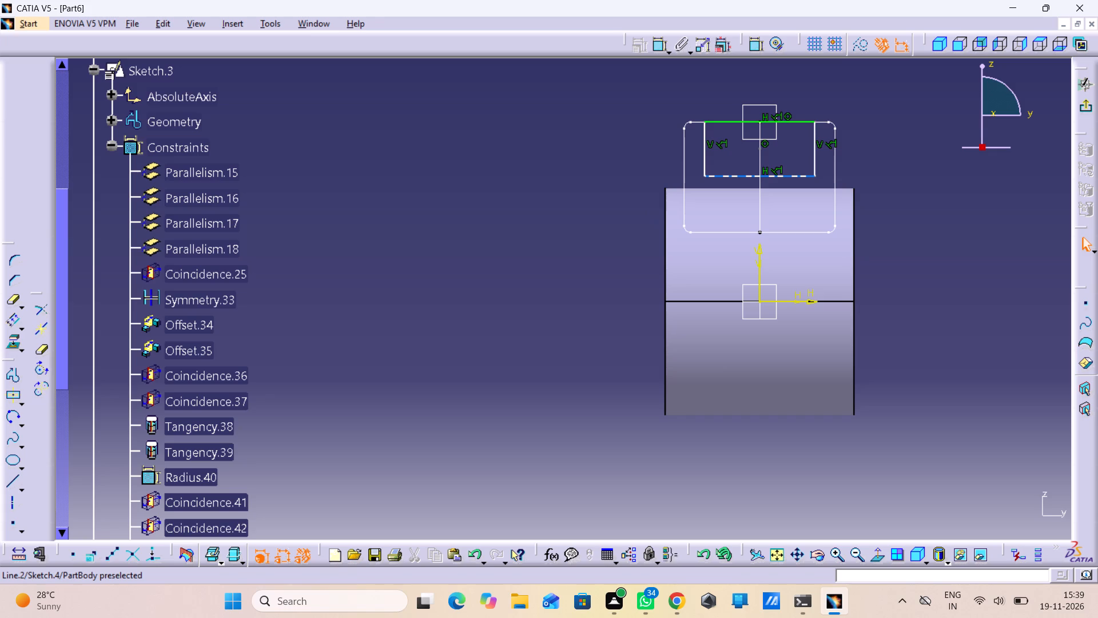
Constrain the rectangle's two vertical sides to be symmetric about the sketch's vertical axis.
click(813, 156)
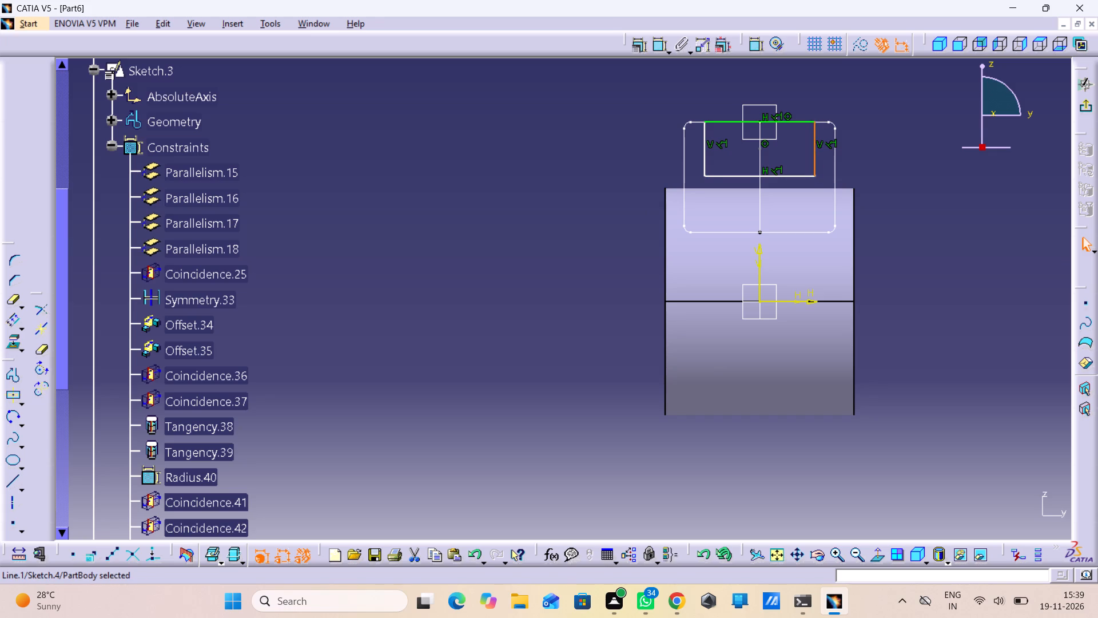
click(703, 146)
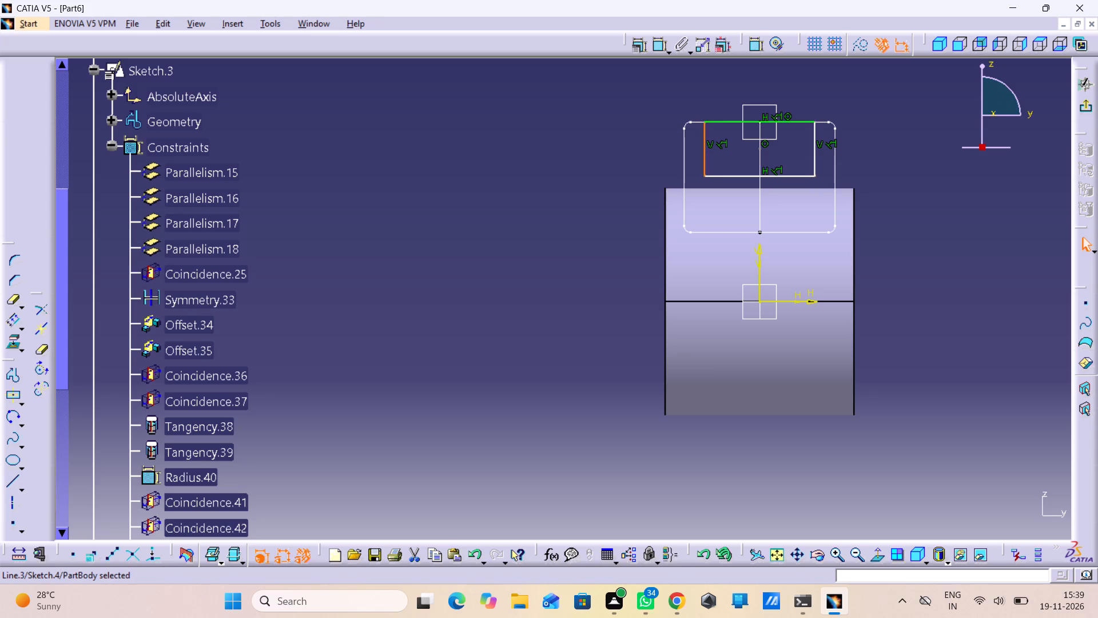
double_click(750, 47)
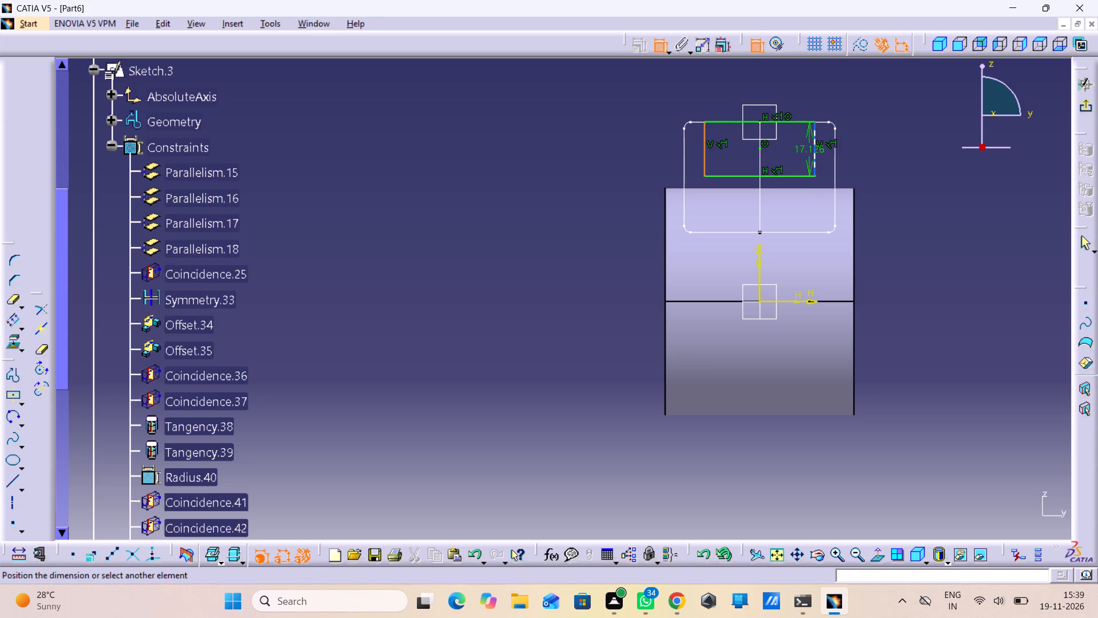
click(813, 149)
right_click(956, 221)
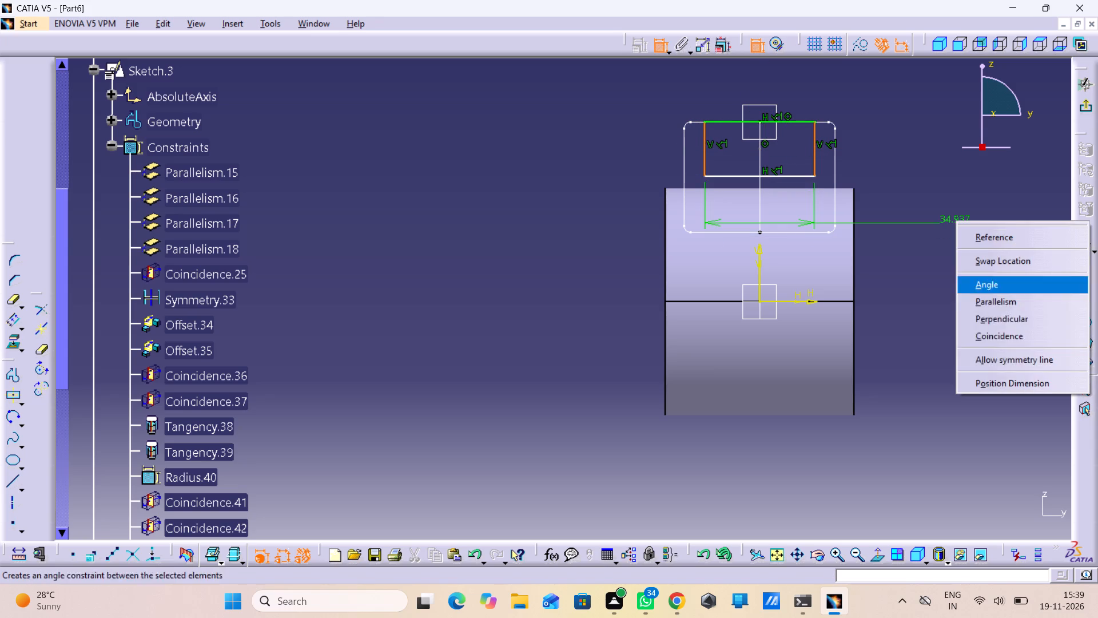
drag(1002, 355, 994, 355)
click(759, 252)
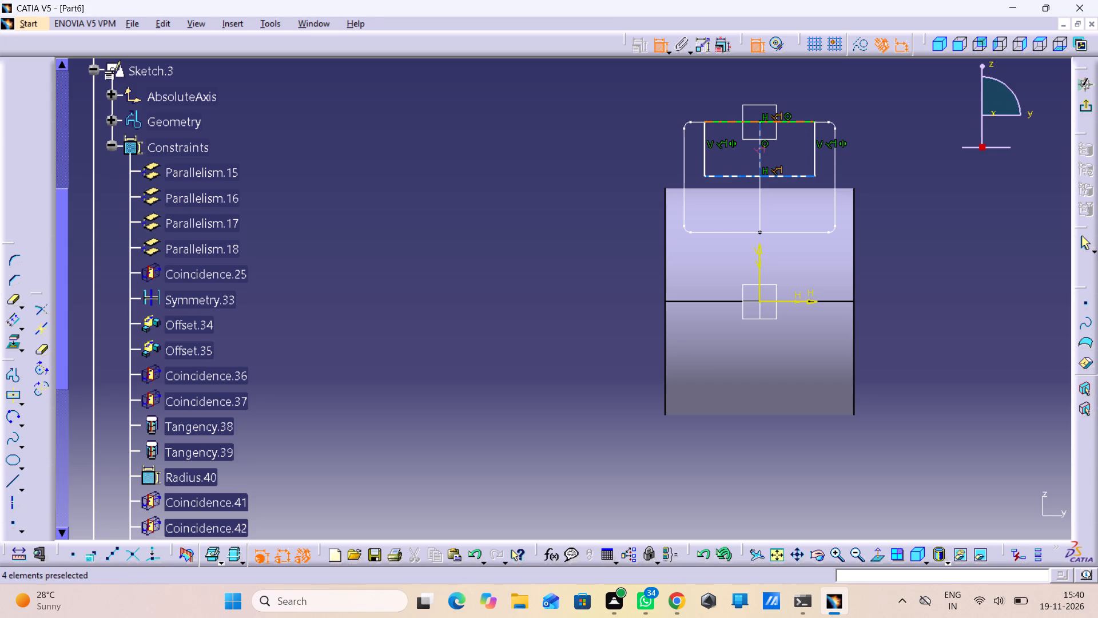
Dimension the rectangle with a width of 40 mm and a height of 24 mm, centering the width dimension's text above it.
click(817, 152)
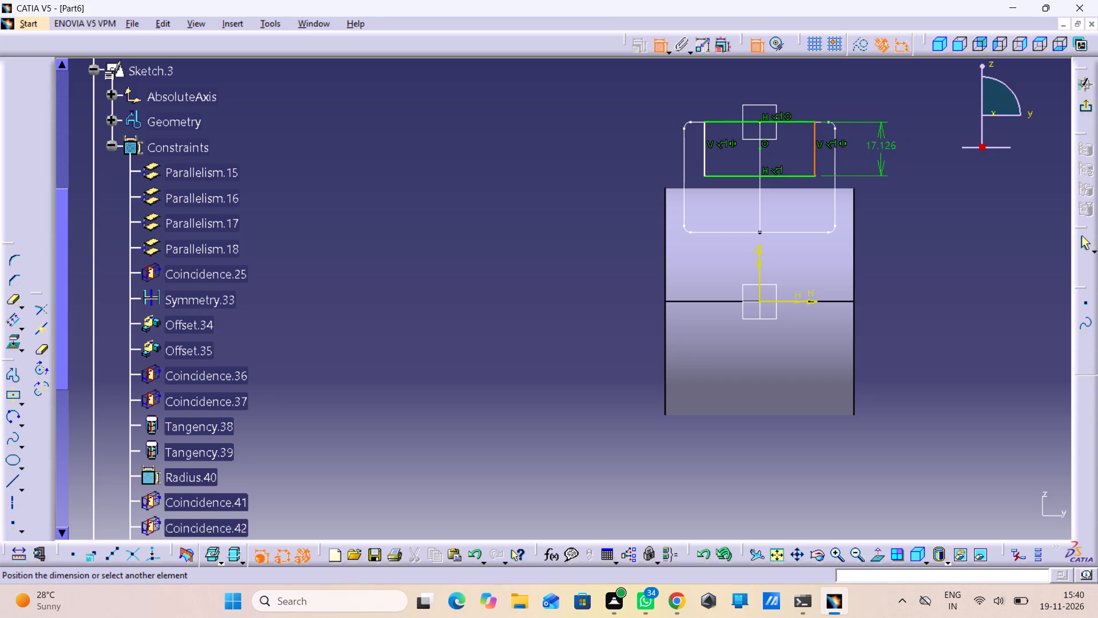
click(877, 151)
click(802, 121)
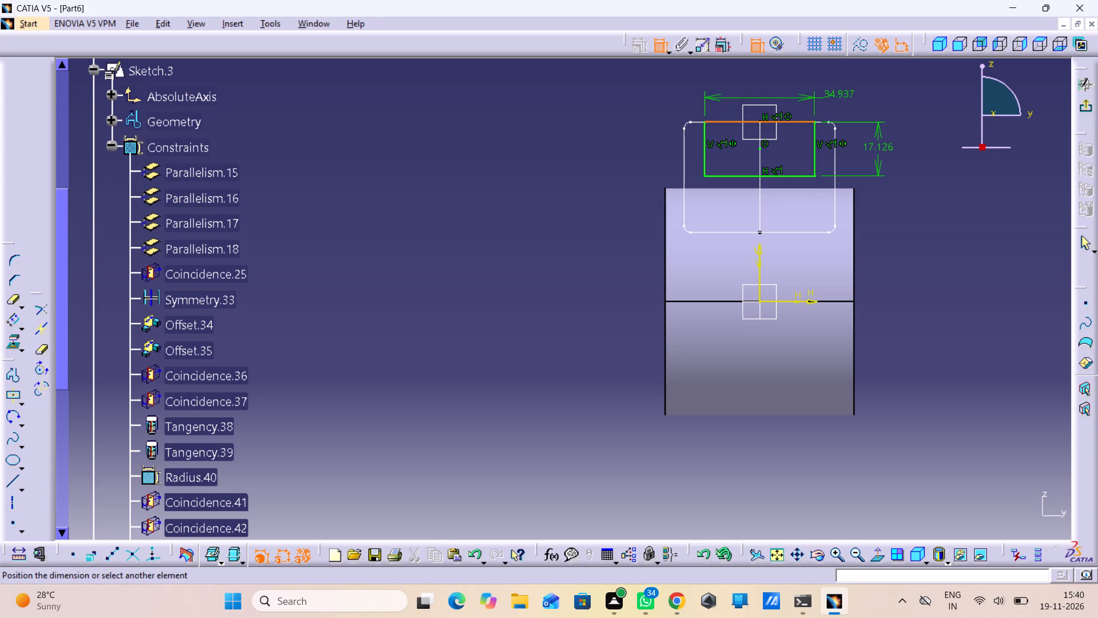
click(848, 98)
double_click(848, 96)
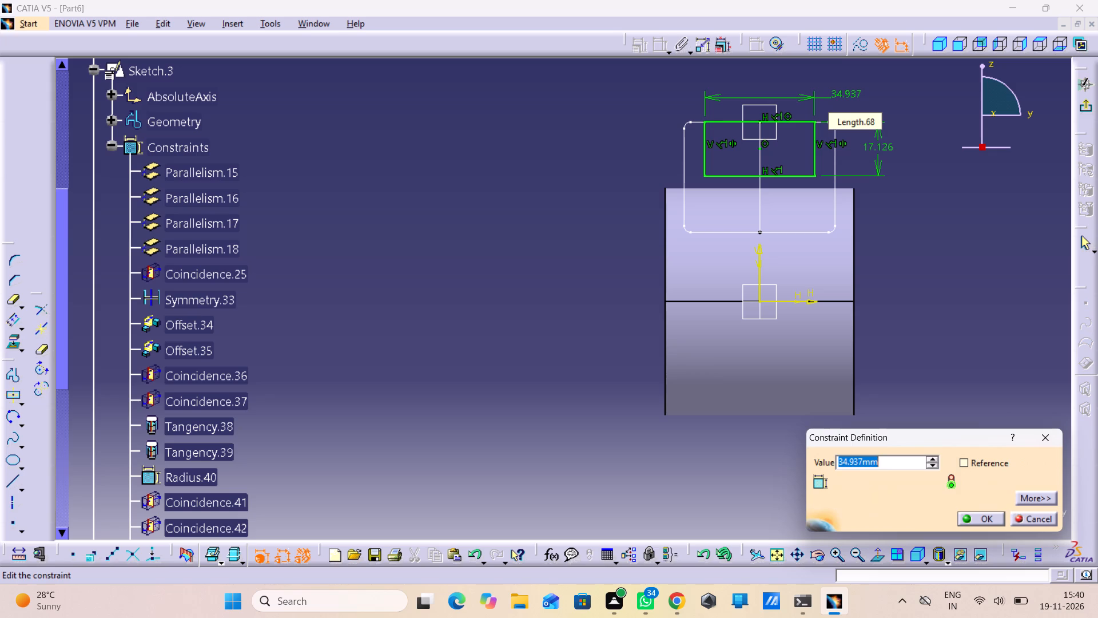
key(4)
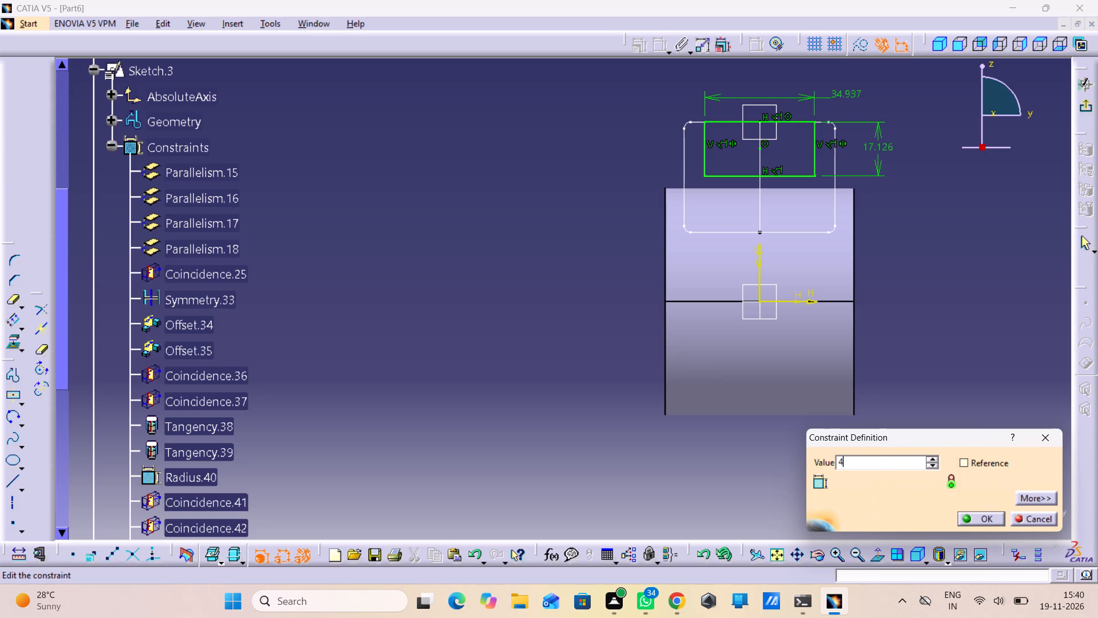
key(0)
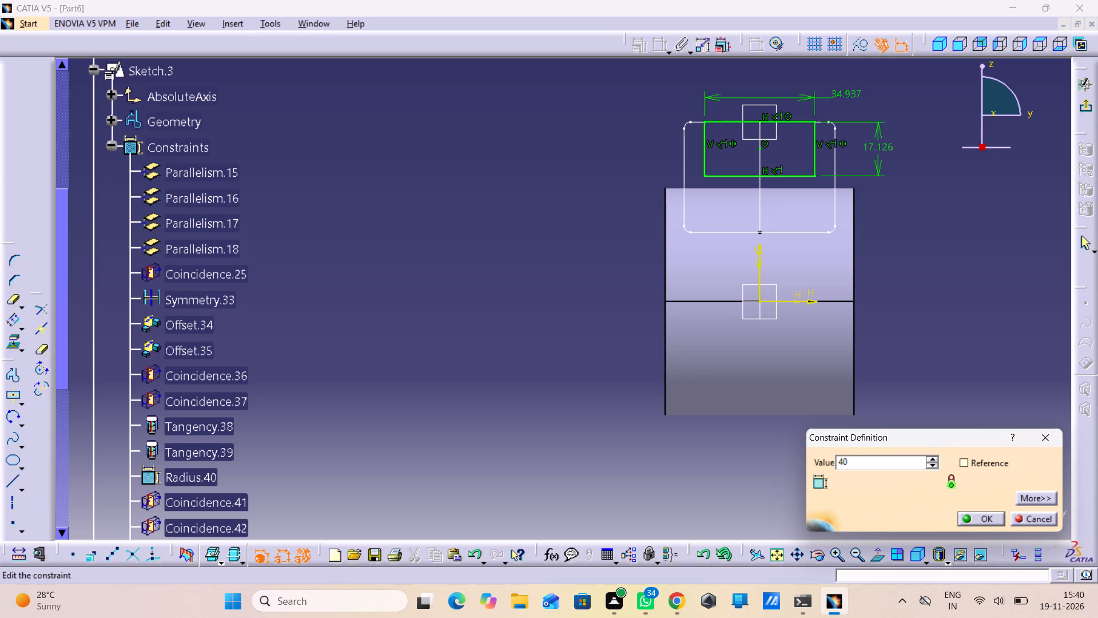
key(Return)
double_click(880, 143)
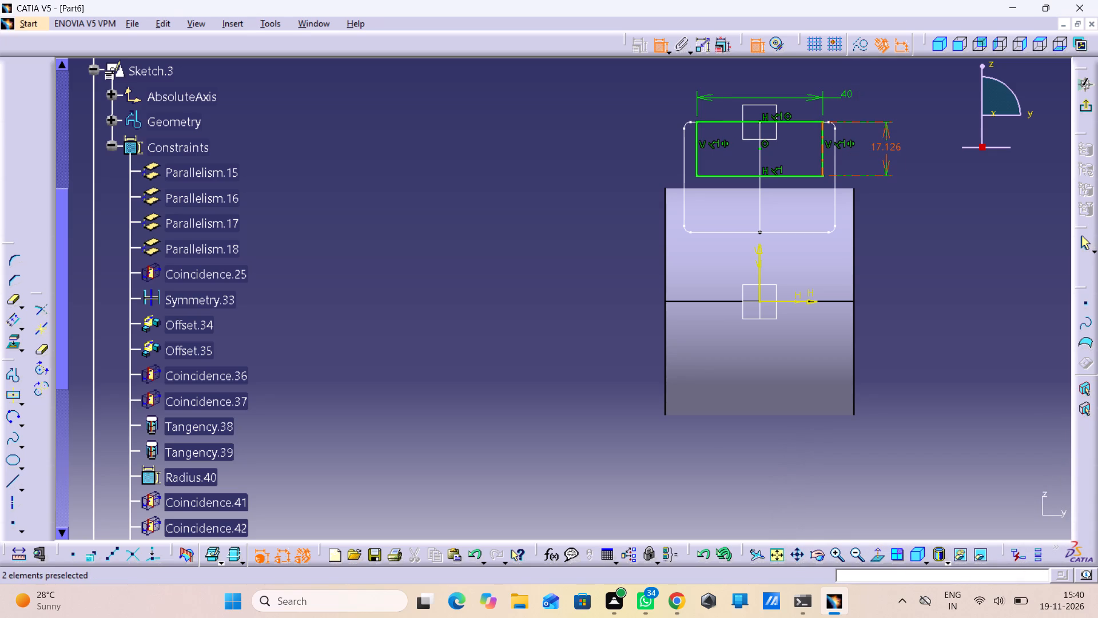
text(24)
key(Return)
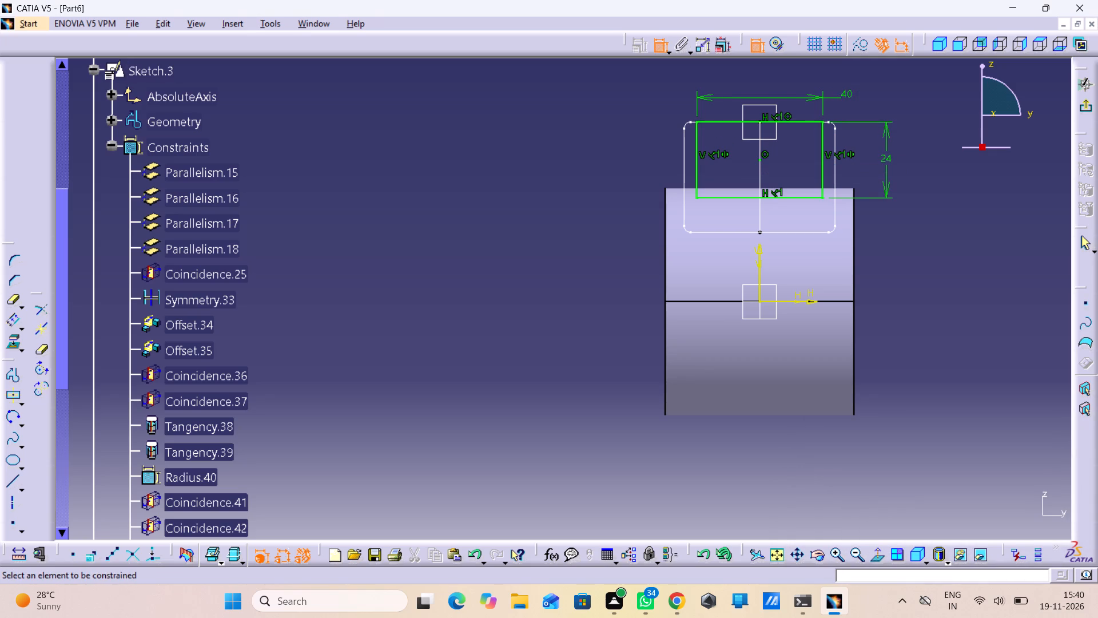
drag(847, 94, 786, 171)
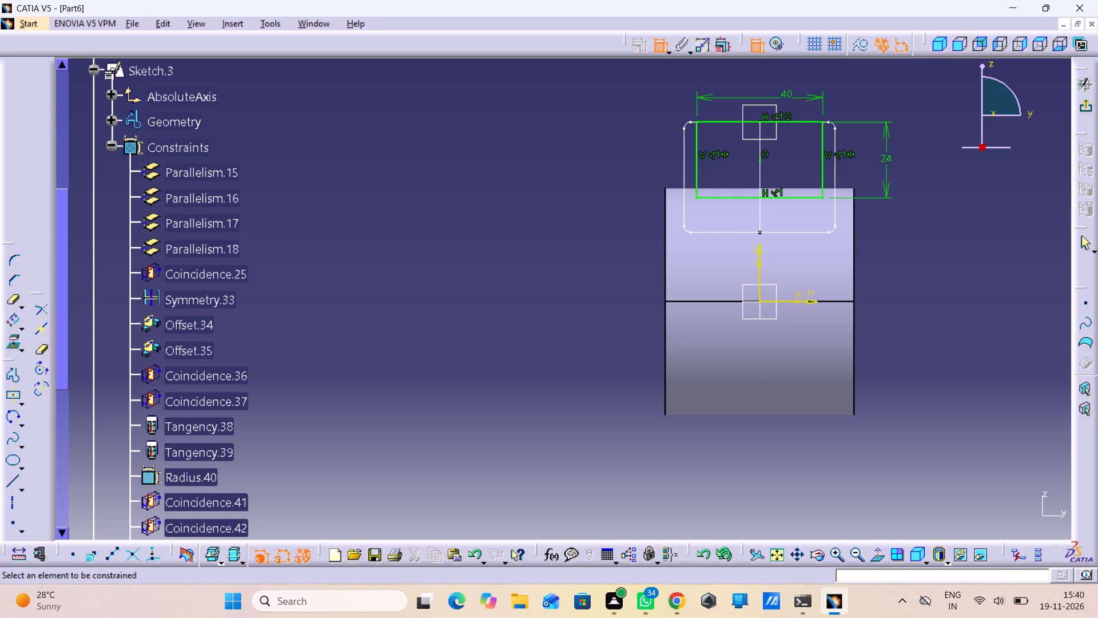
click(854, 97)
click(751, 45)
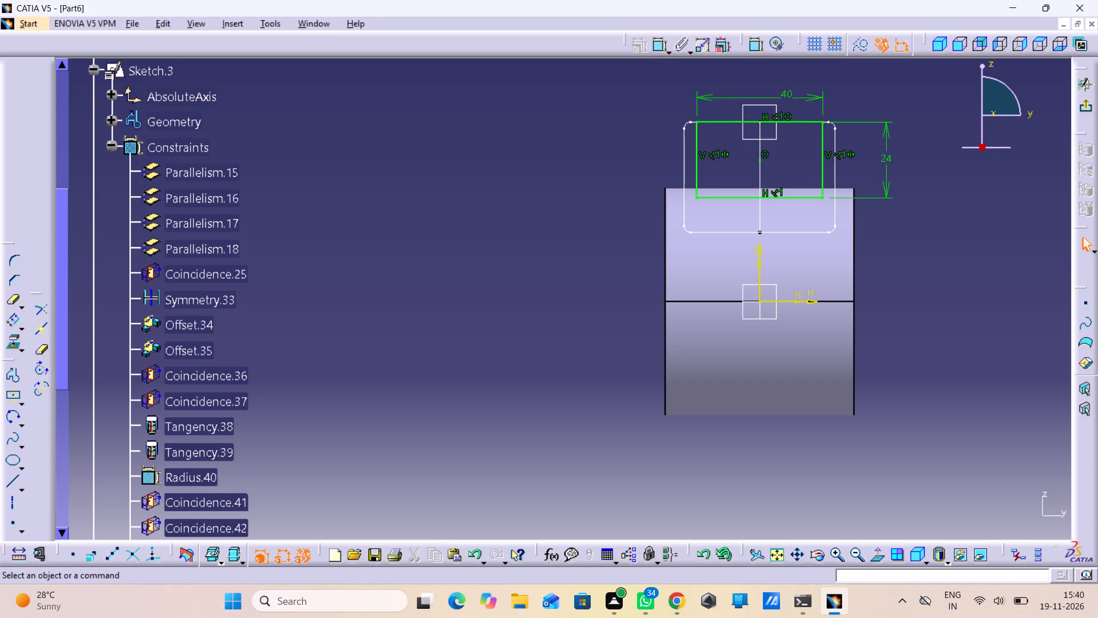
Round all four corners of the 40 by 24 mm rectangle with a 2 mm radius, converting lengths into distances, and exit the sketch.
click(11, 262)
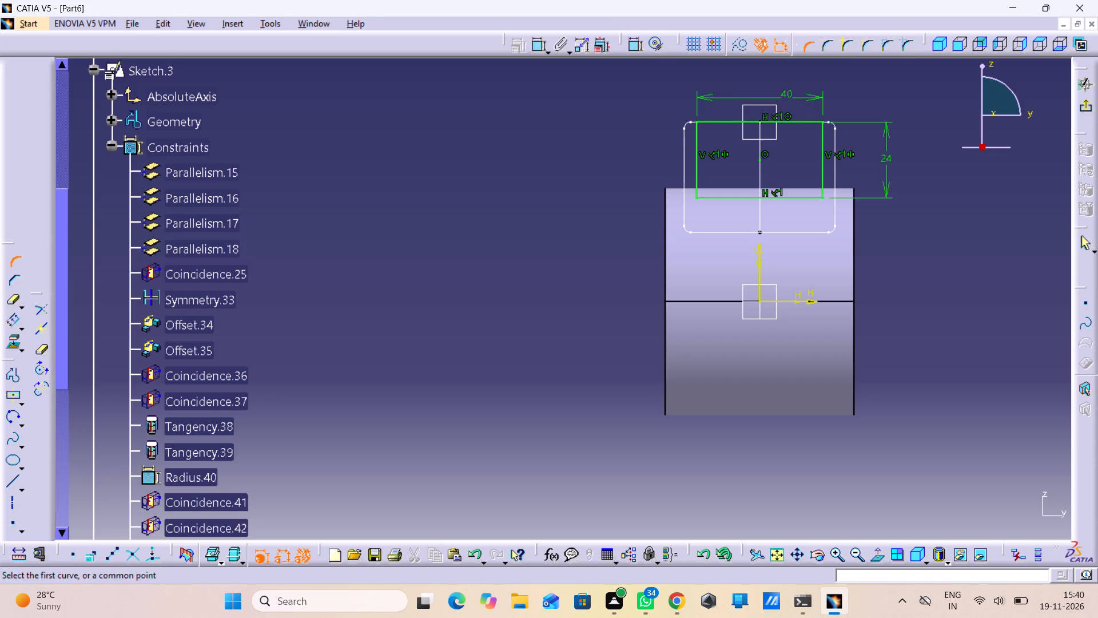
drag(837, 103, 683, 201)
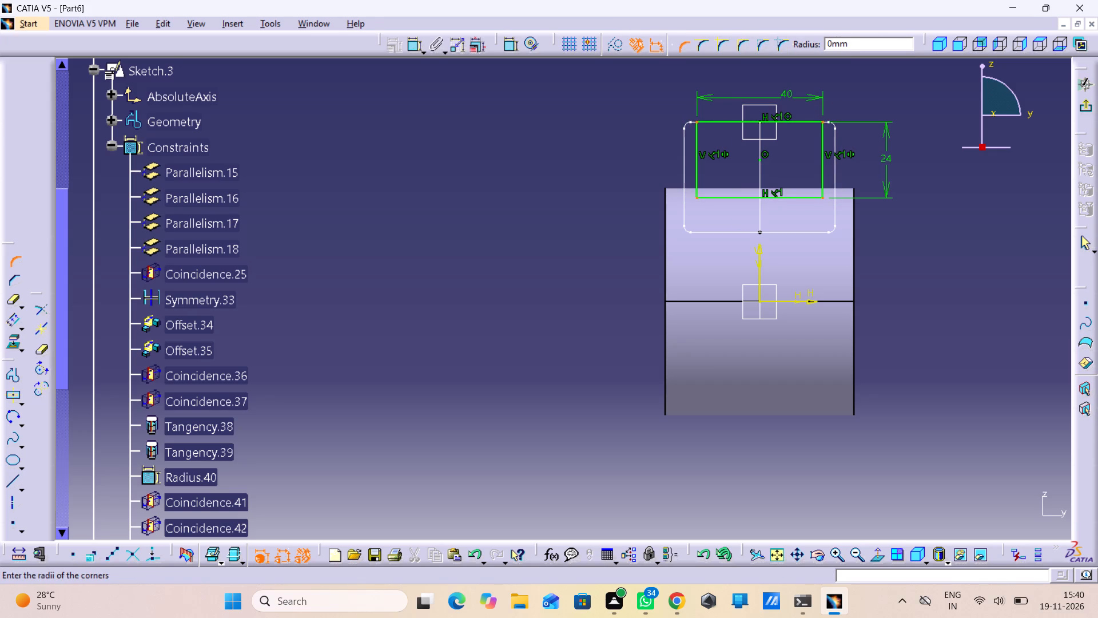
key(2)
key(Return)
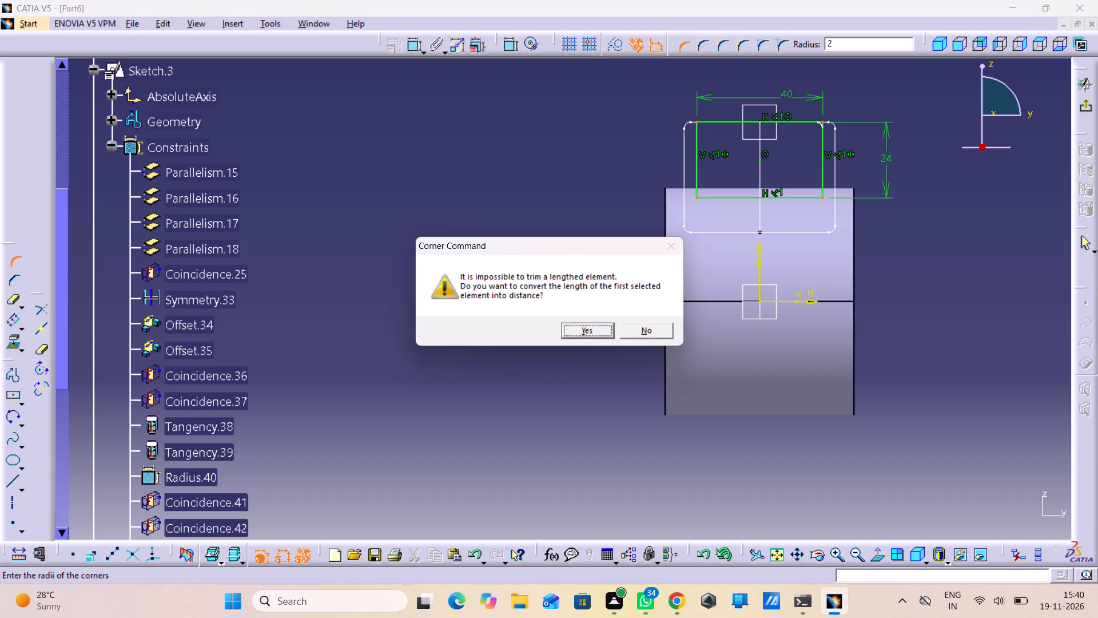
click(594, 320)
click(589, 324)
click(604, 331)
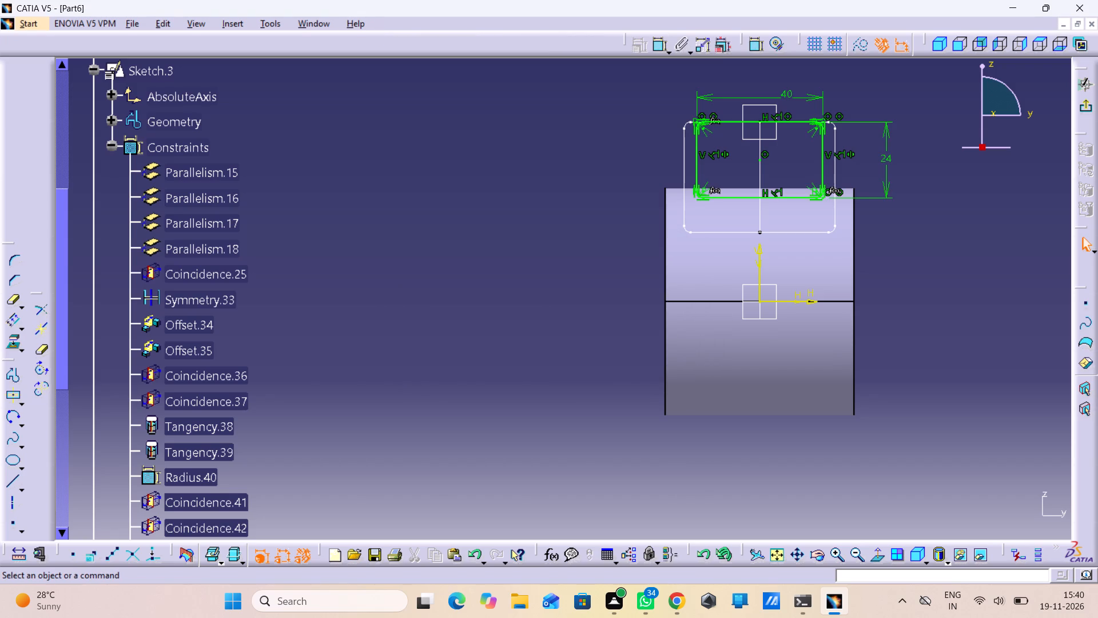
click(1092, 105)
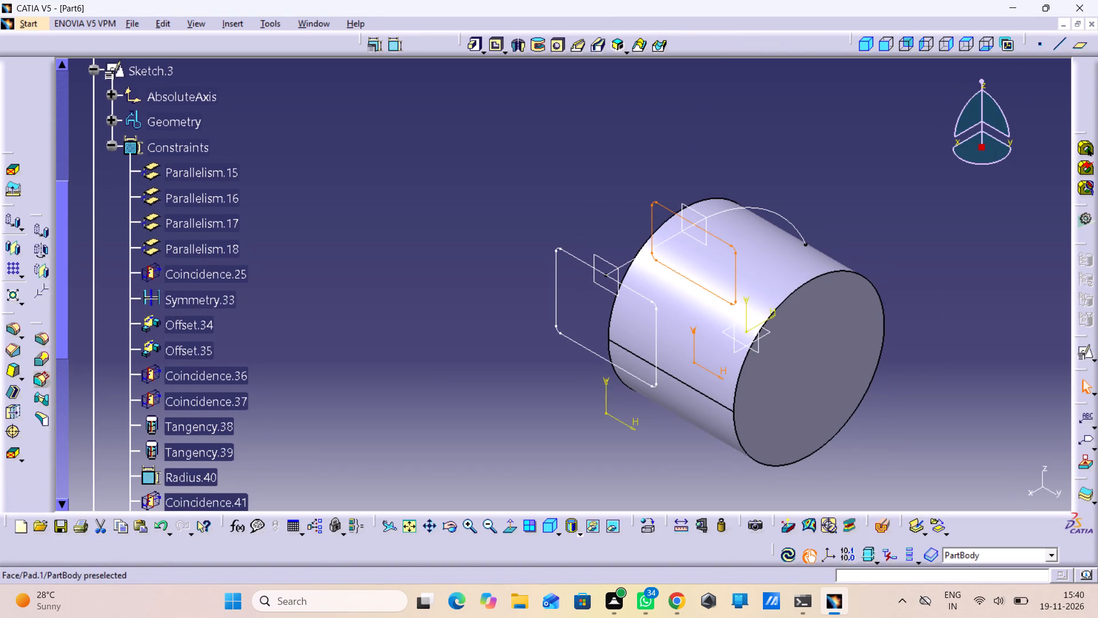
Create a plane parallel to the xy plane through the free end point of the profile's arc.
click(767, 333)
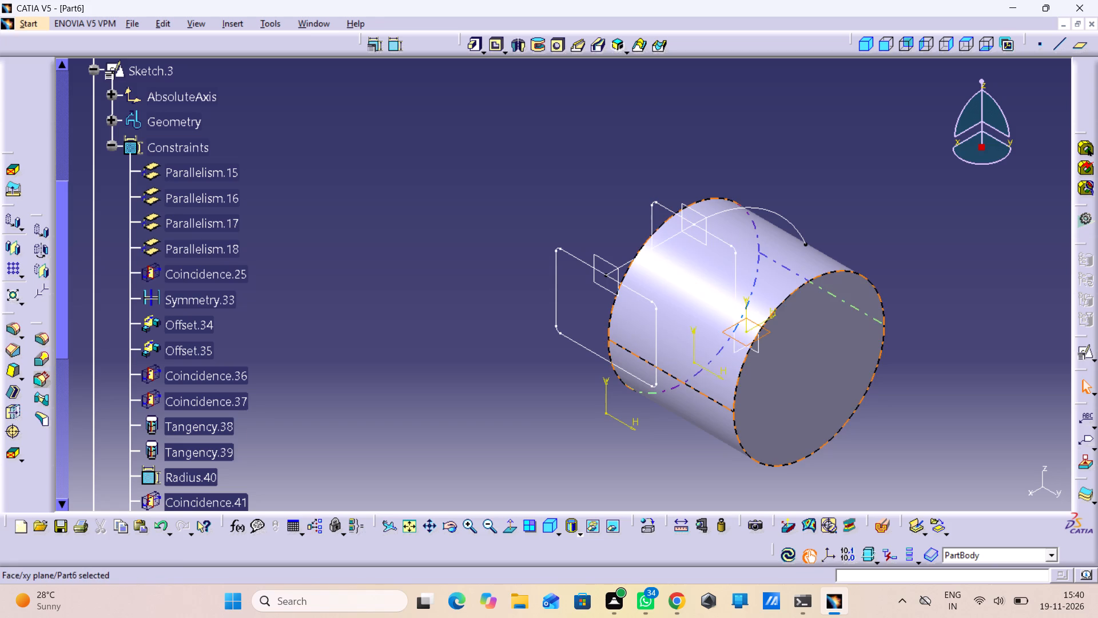
click(1080, 46)
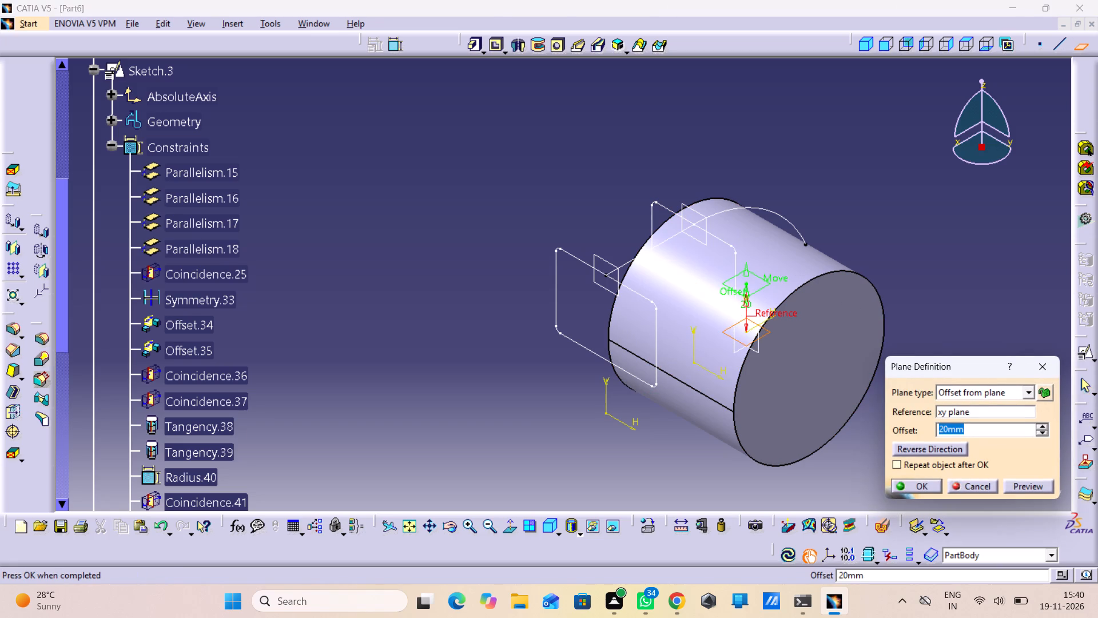
click(803, 241)
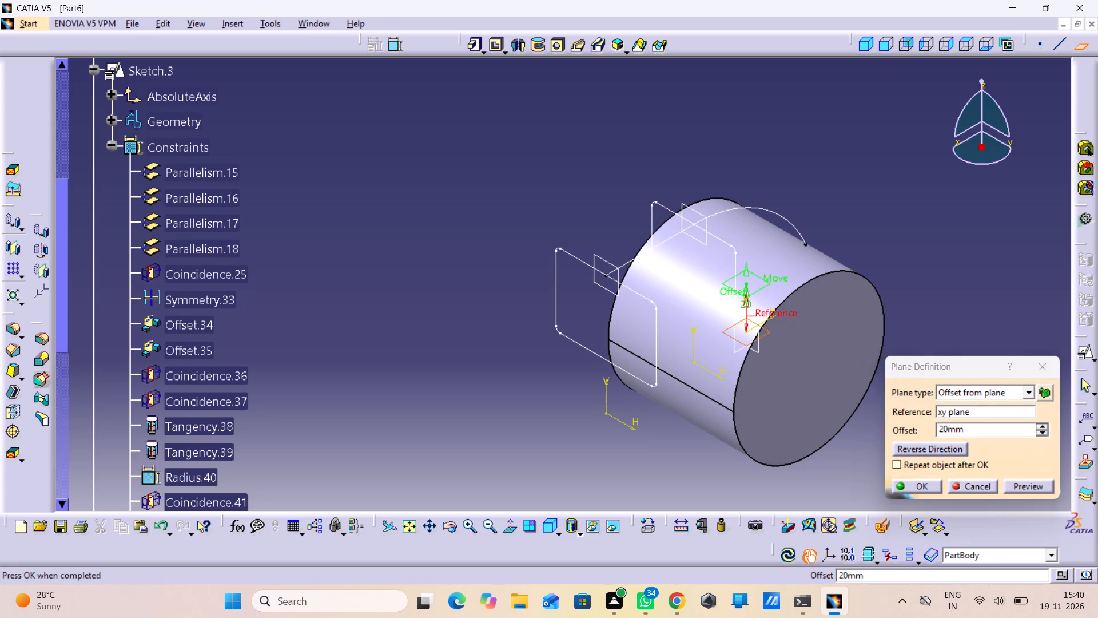
click(808, 244)
click(806, 244)
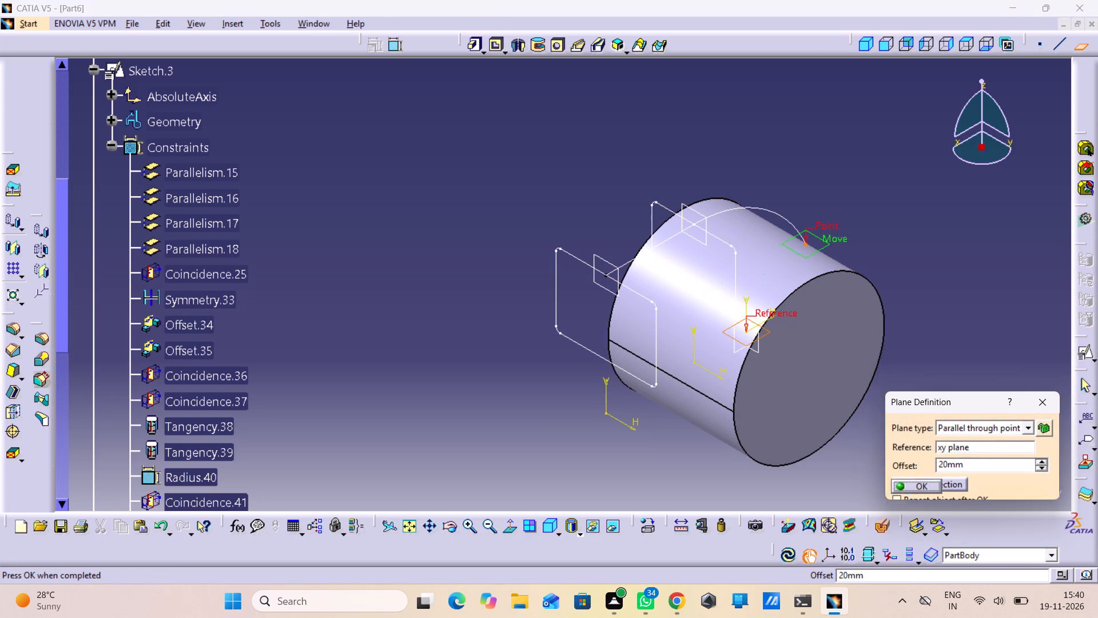
click(915, 484)
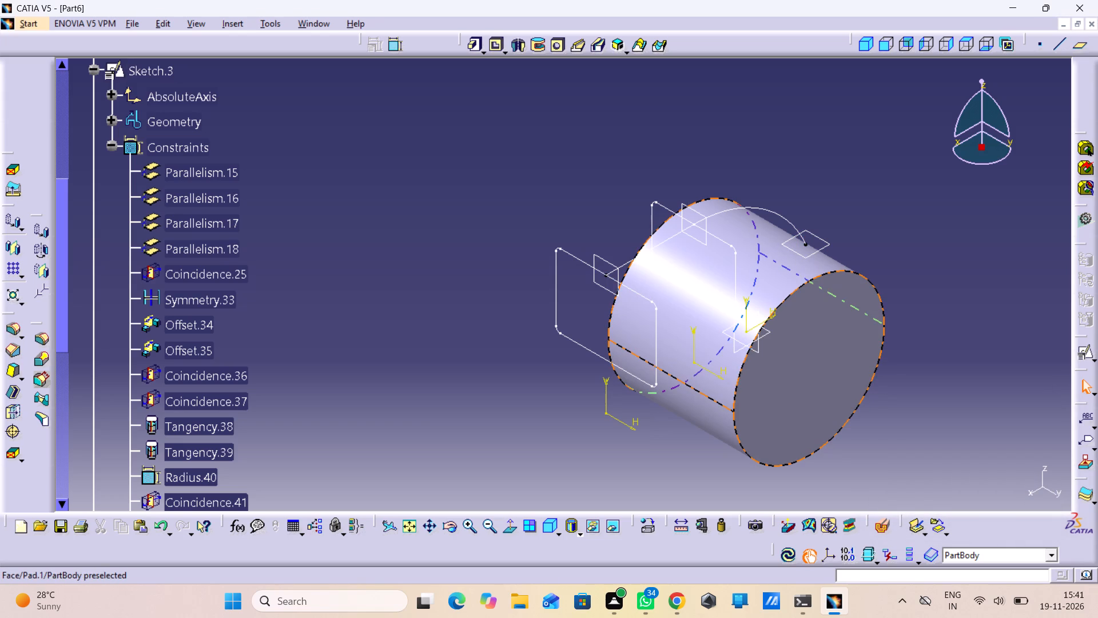
Start a positioned sketch on the new plane at the arc's end, with the V direction reversed and the axes swapped.
click(827, 240)
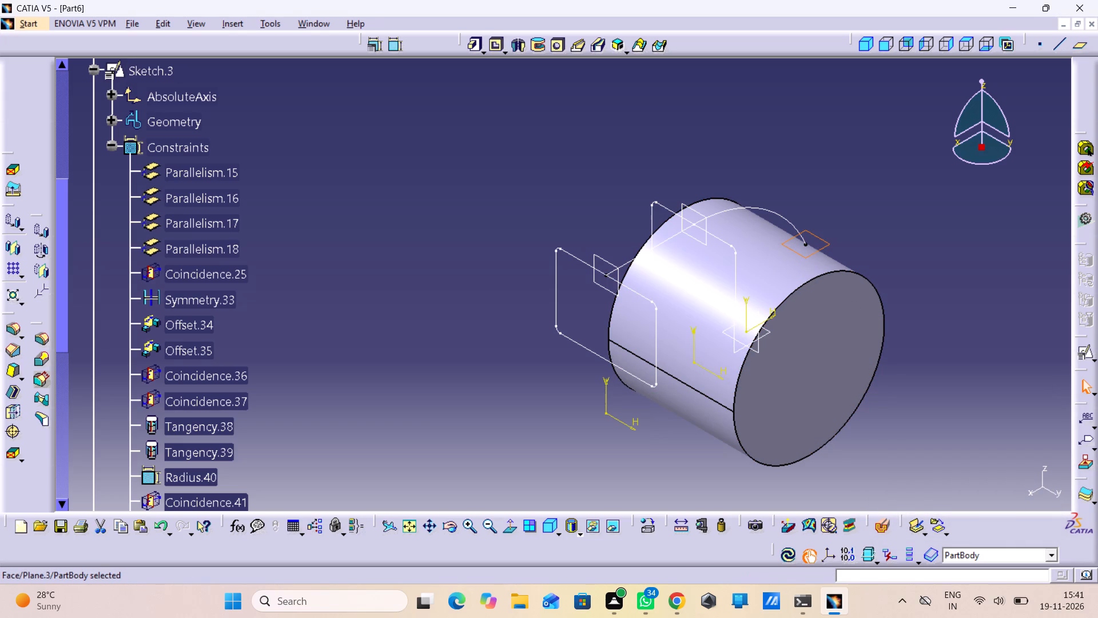
click(1080, 356)
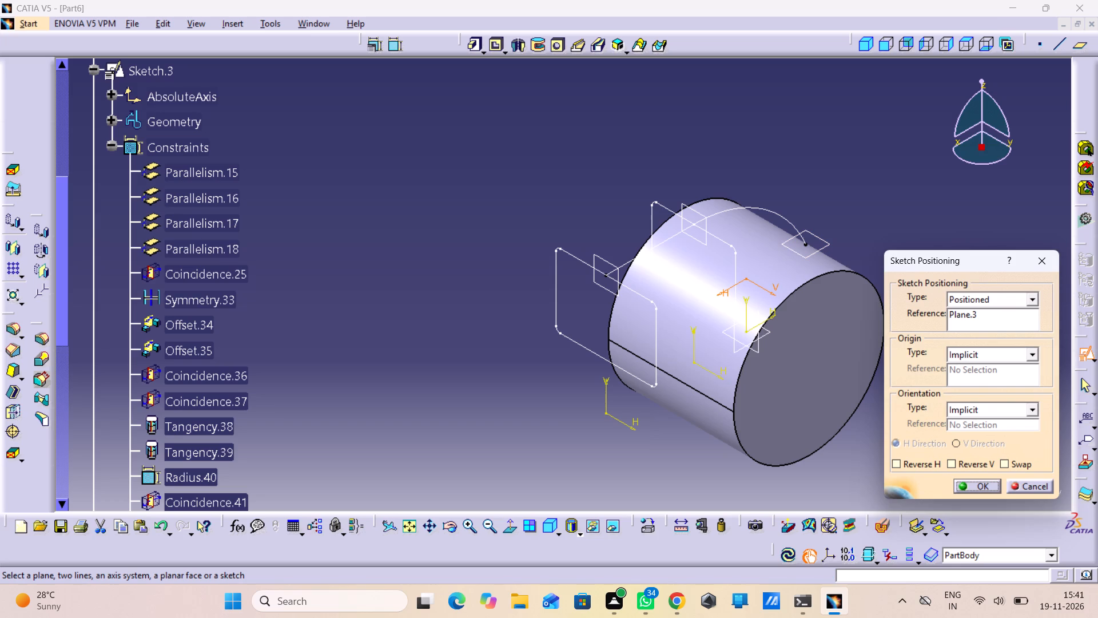
click(1008, 466)
click(994, 463)
click(970, 486)
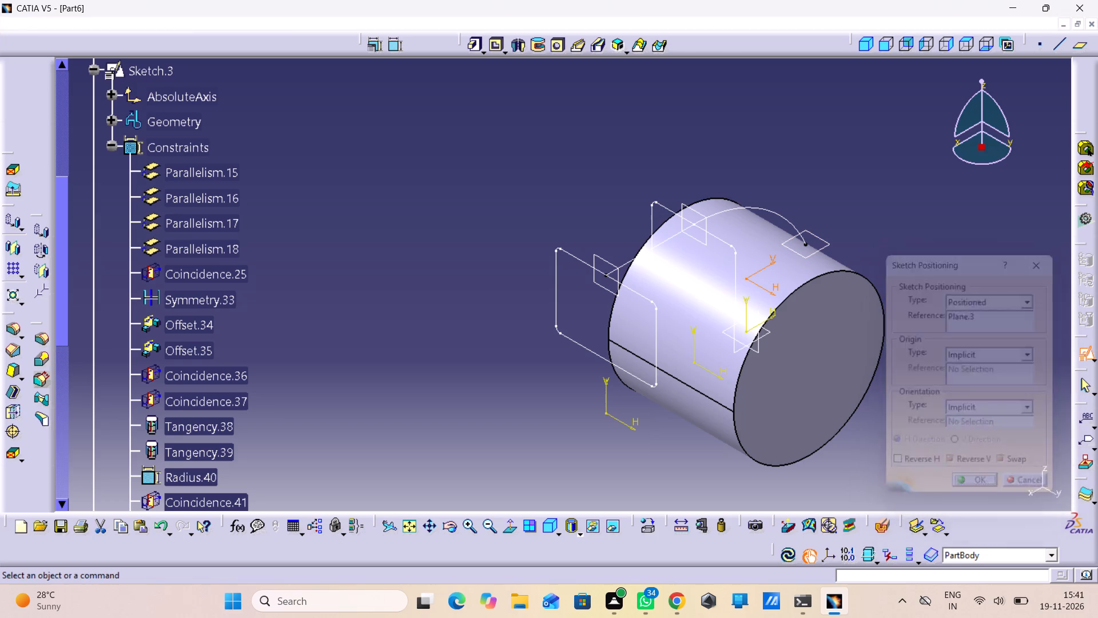
middle_drag(904, 451, 917, 556)
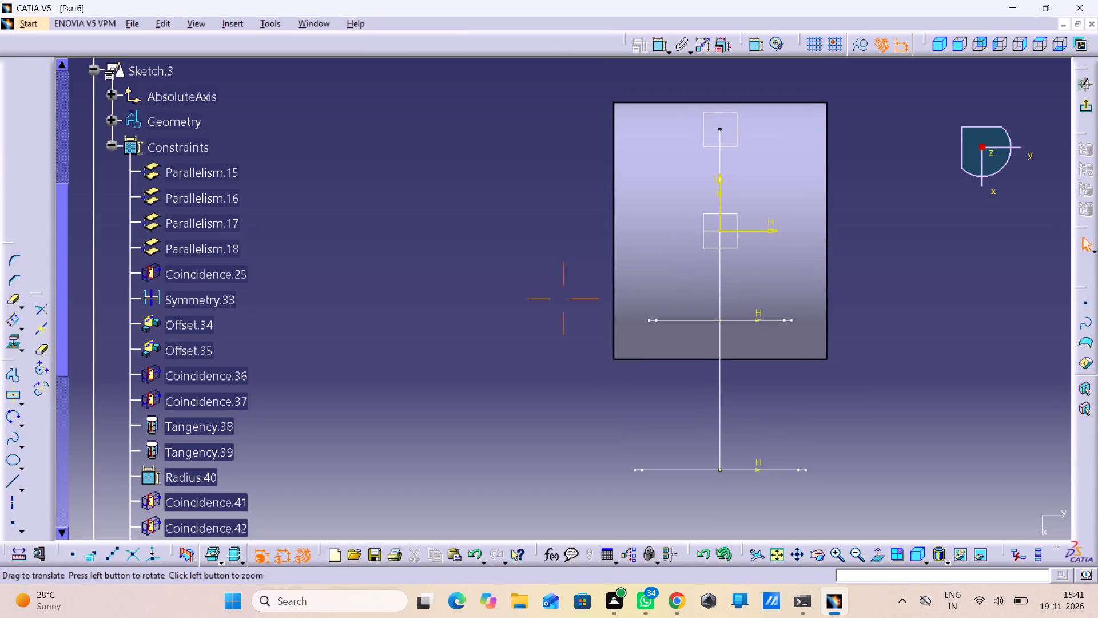
middle_drag(917, 556, 918, 558)
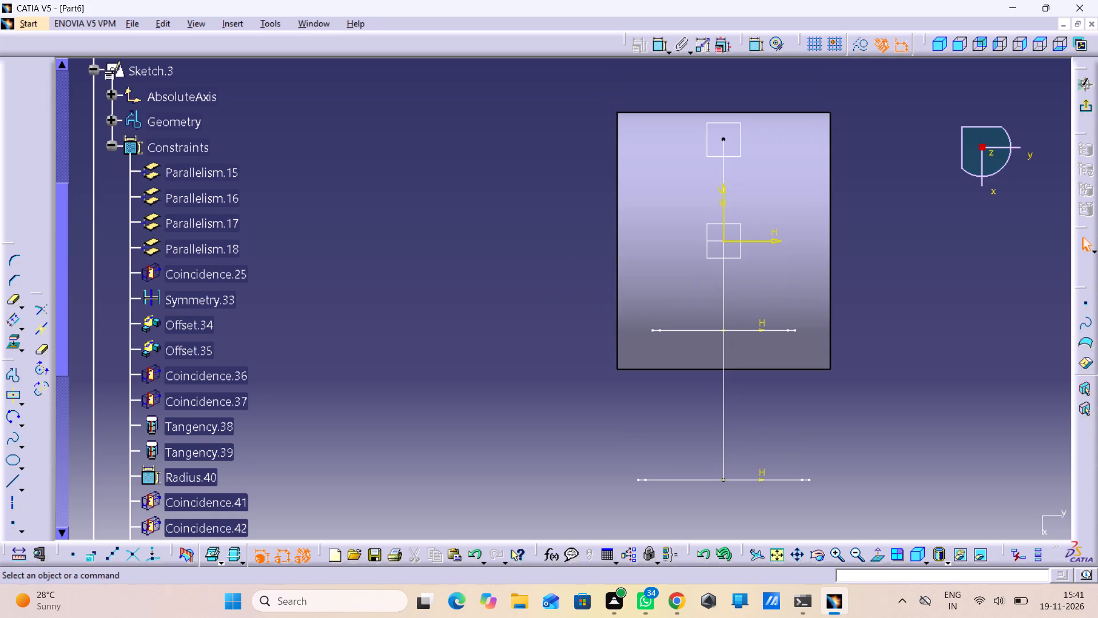
Sketch a centered rectangle about 30 mm wide, with its center on the vertical axis just below the arc's end point.
click(8, 396)
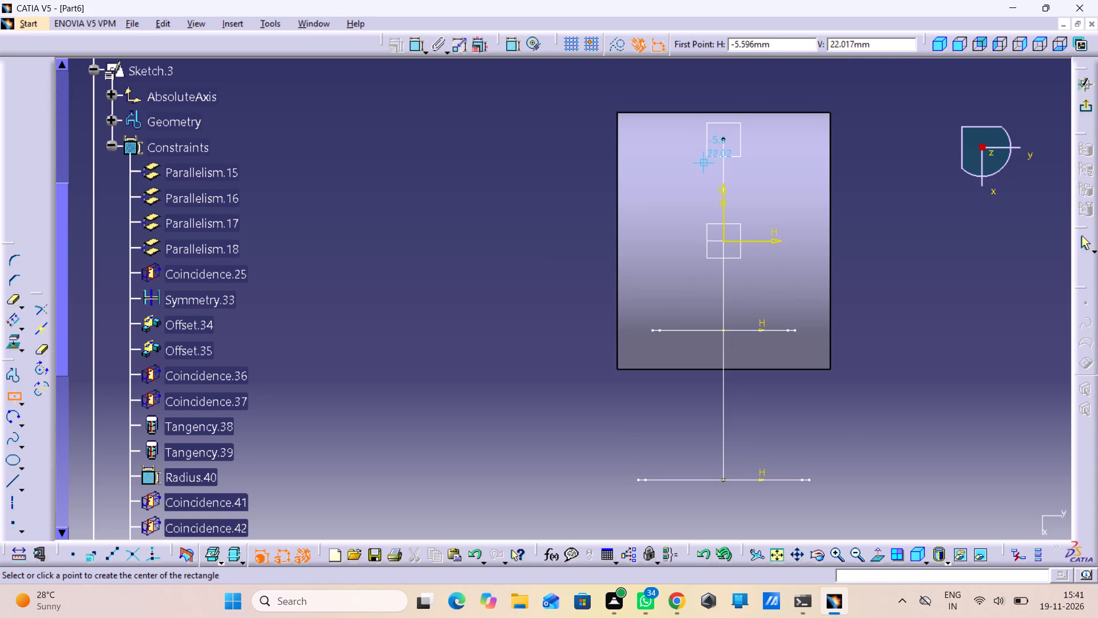
click(721, 158)
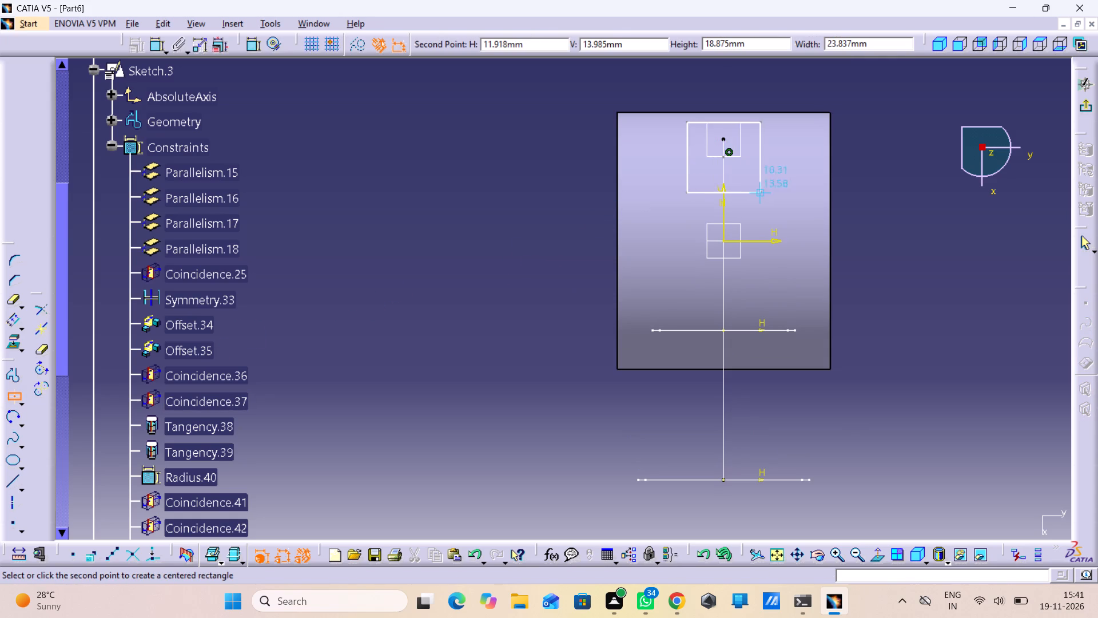
click(777, 183)
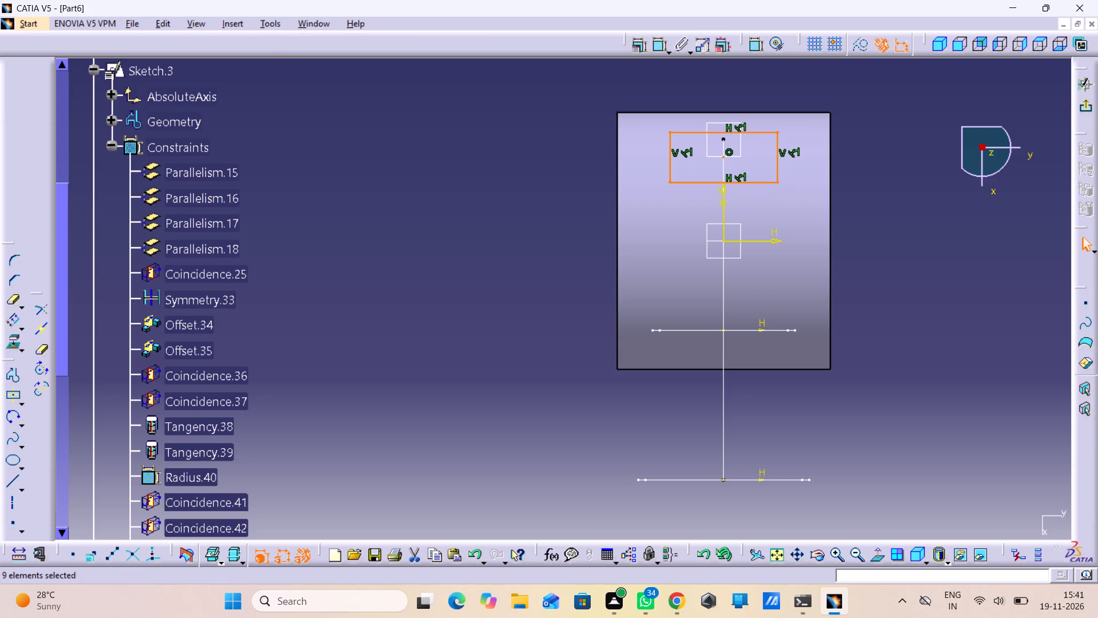
click(901, 118)
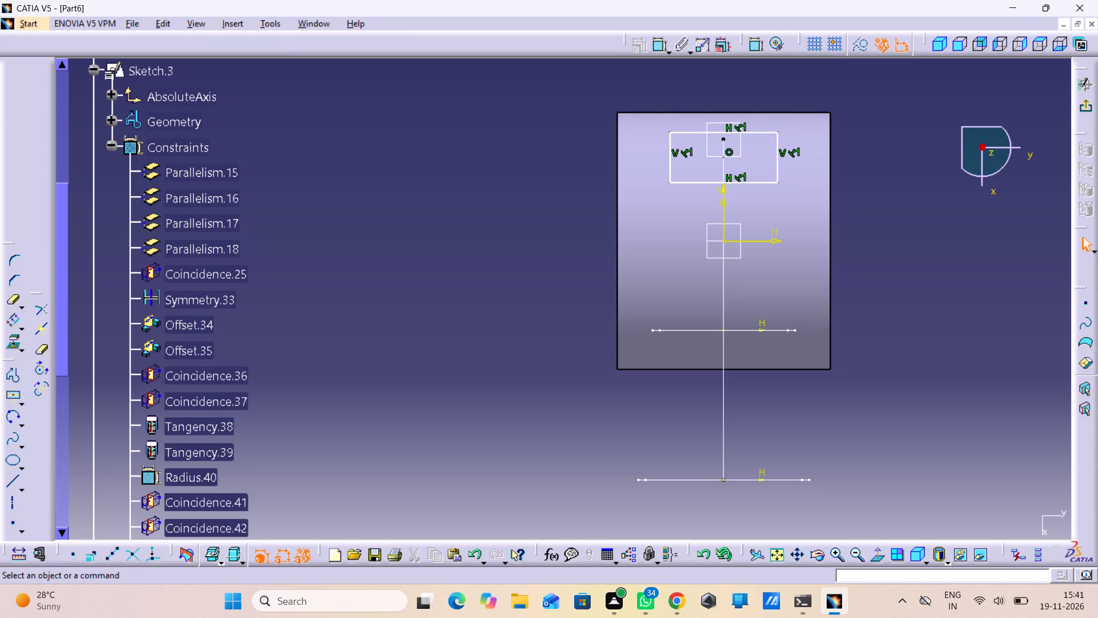
Constrain the rectangle's upper side to be coincident with the arc's end point.
double_click(659, 46)
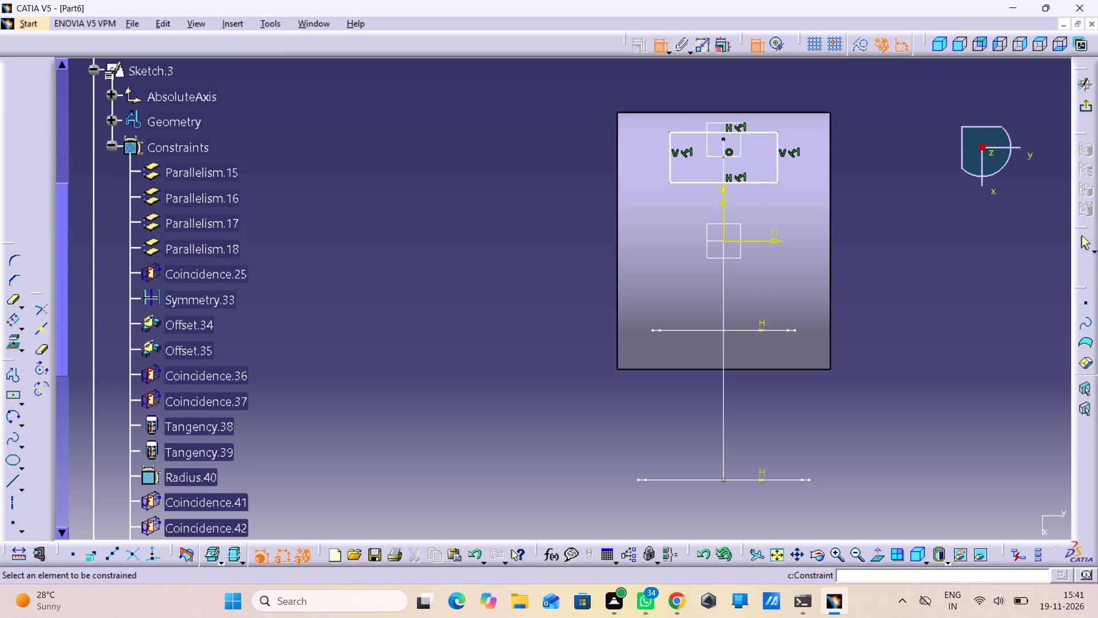
click(761, 132)
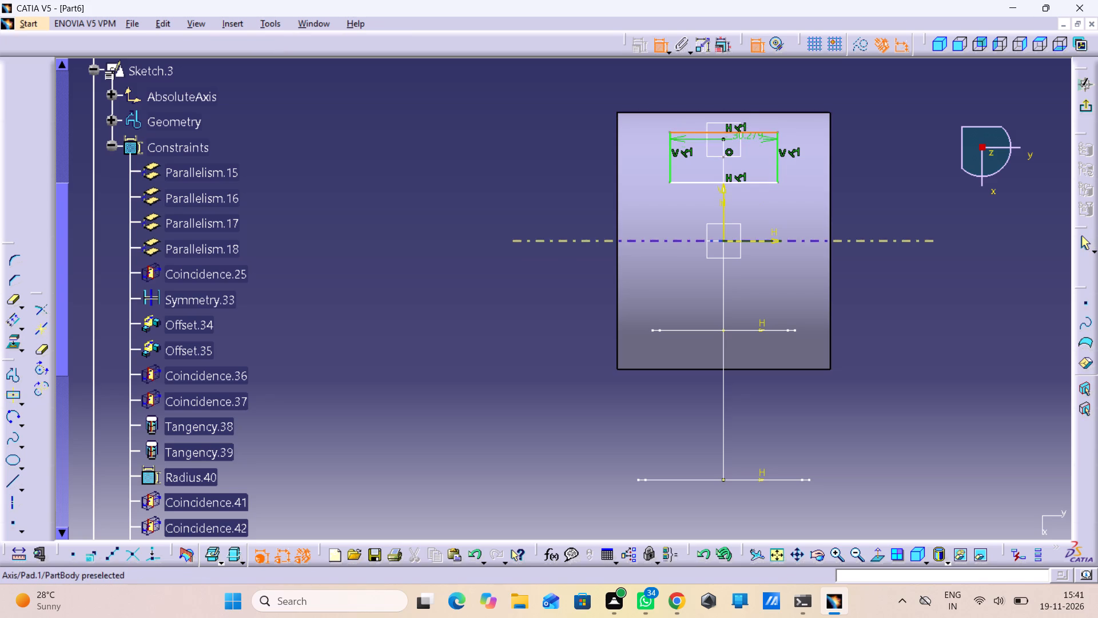
click(723, 139)
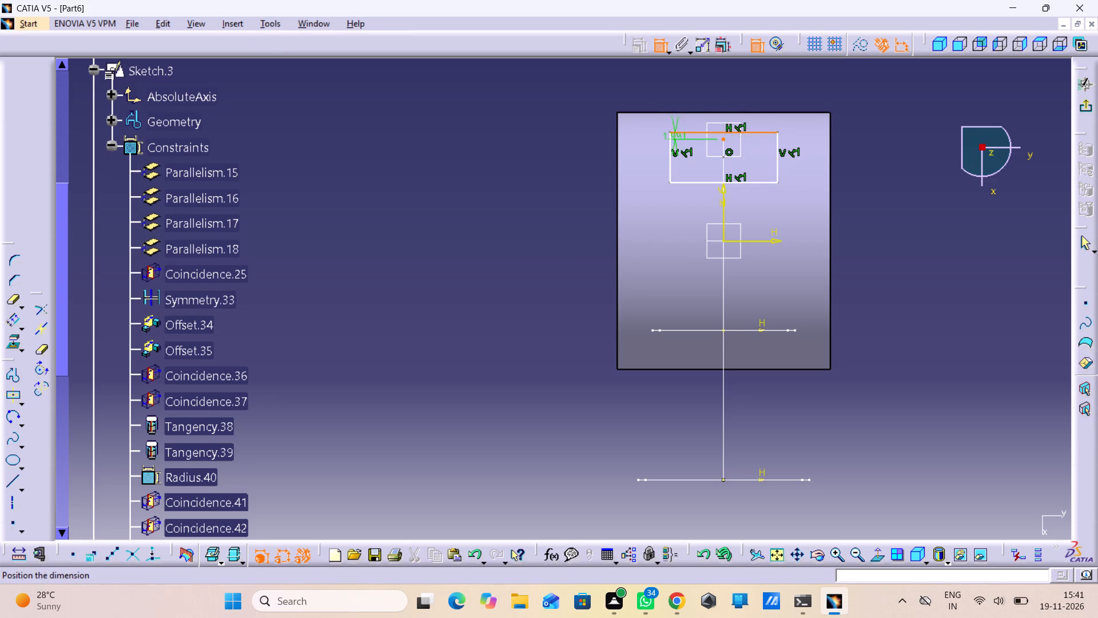
right_click(576, 118)
click(612, 198)
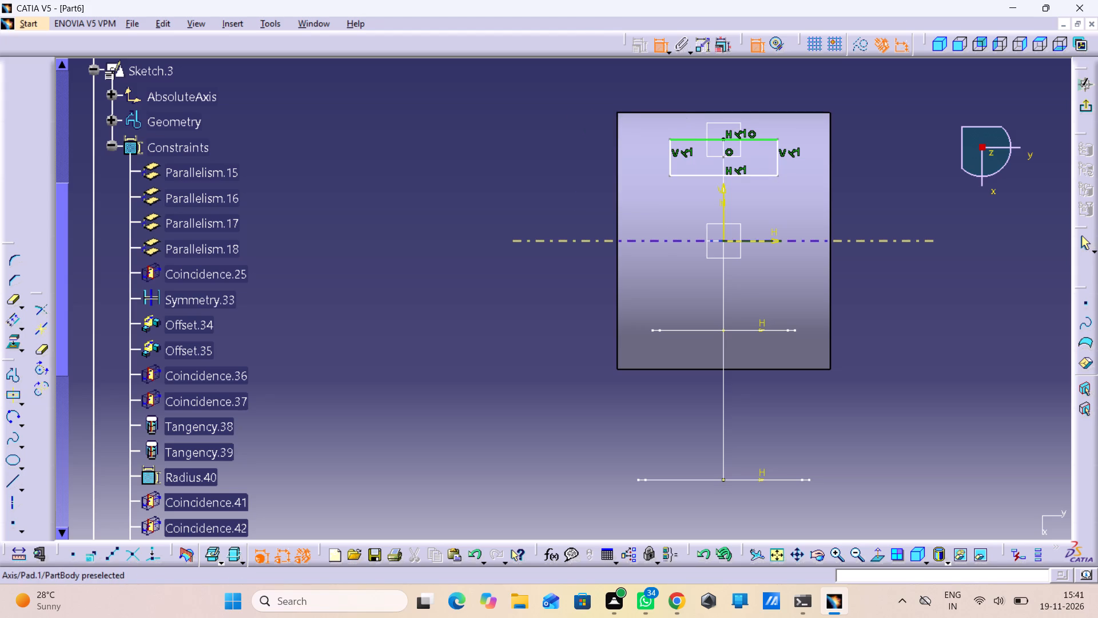
Constrain the rectangle's two vertical sides to be symmetric about the sketch's vertical axis.
click(775, 154)
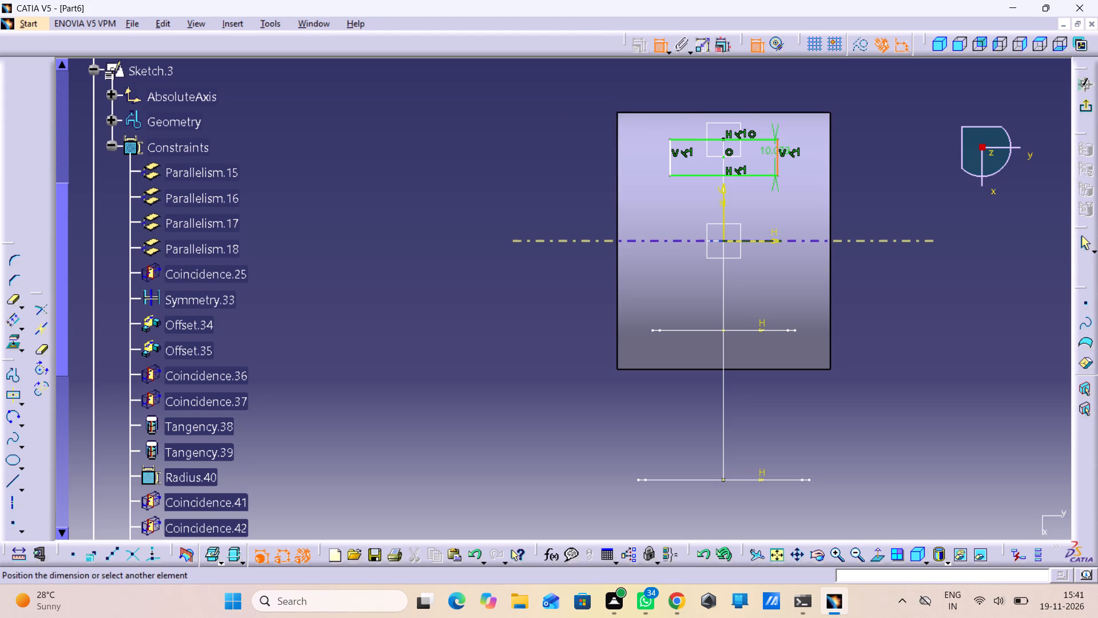
click(669, 167)
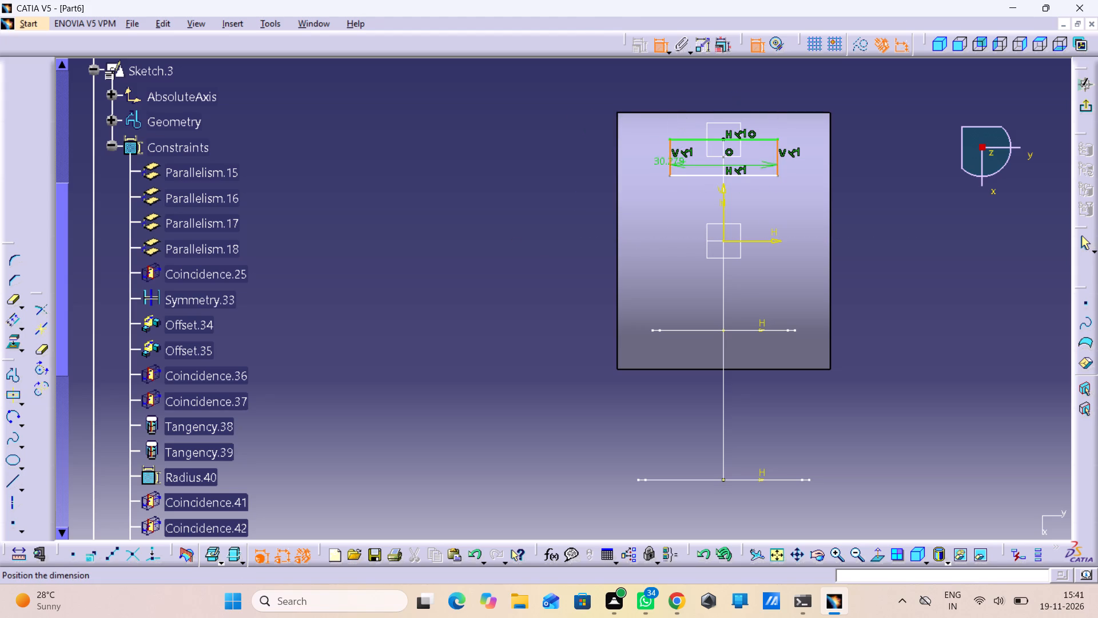
right_click(544, 180)
click(619, 314)
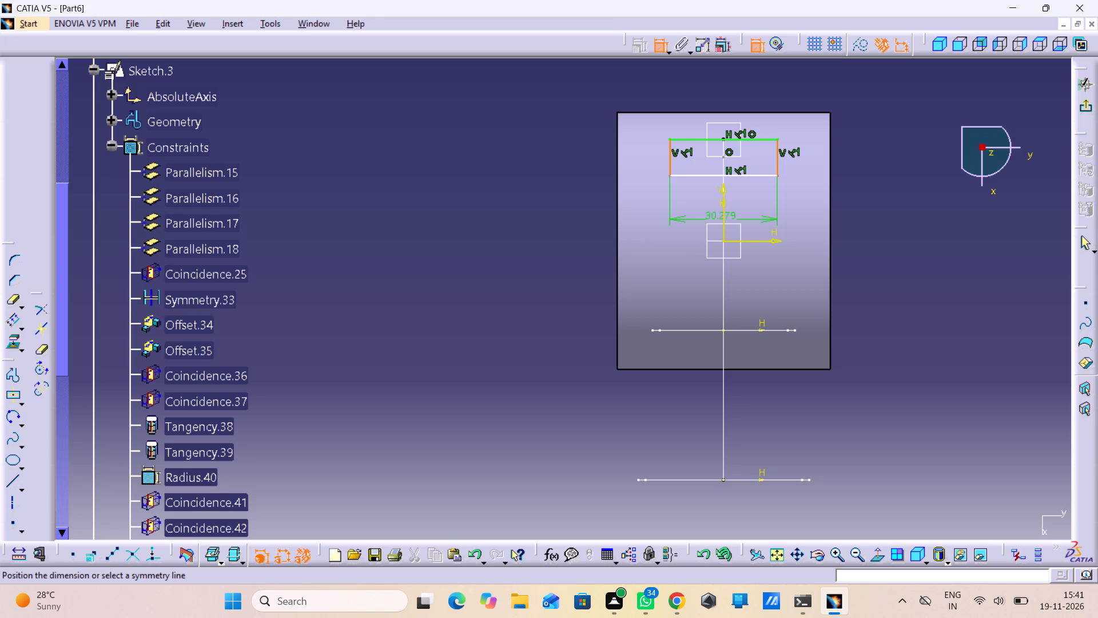
click(725, 192)
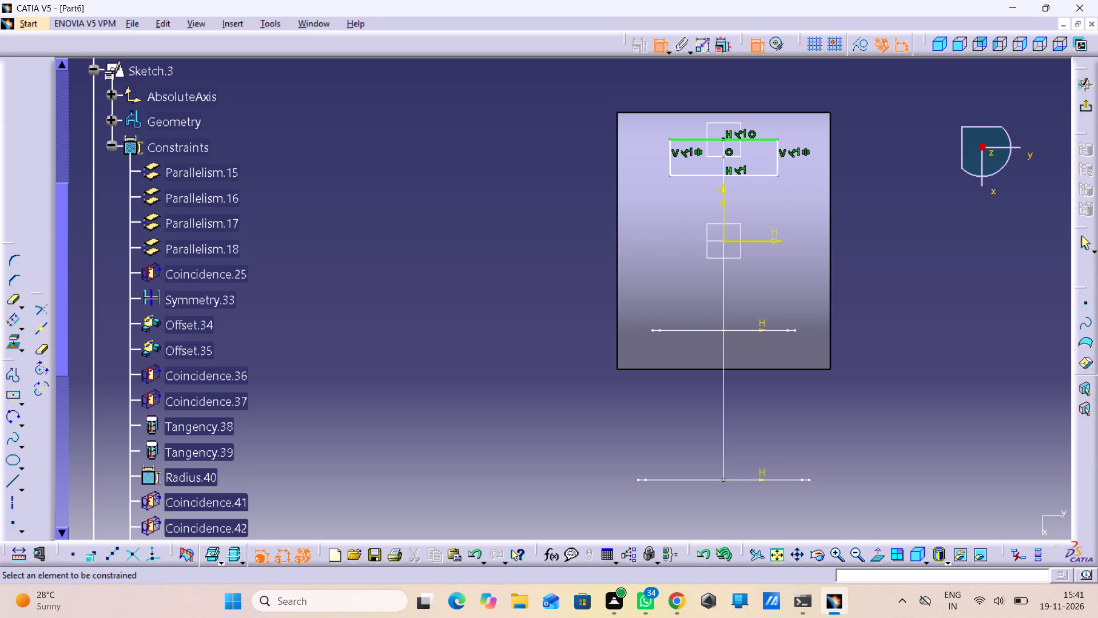
Add a width dimension below the rectangle and a height dimension beside it.
click(741, 171)
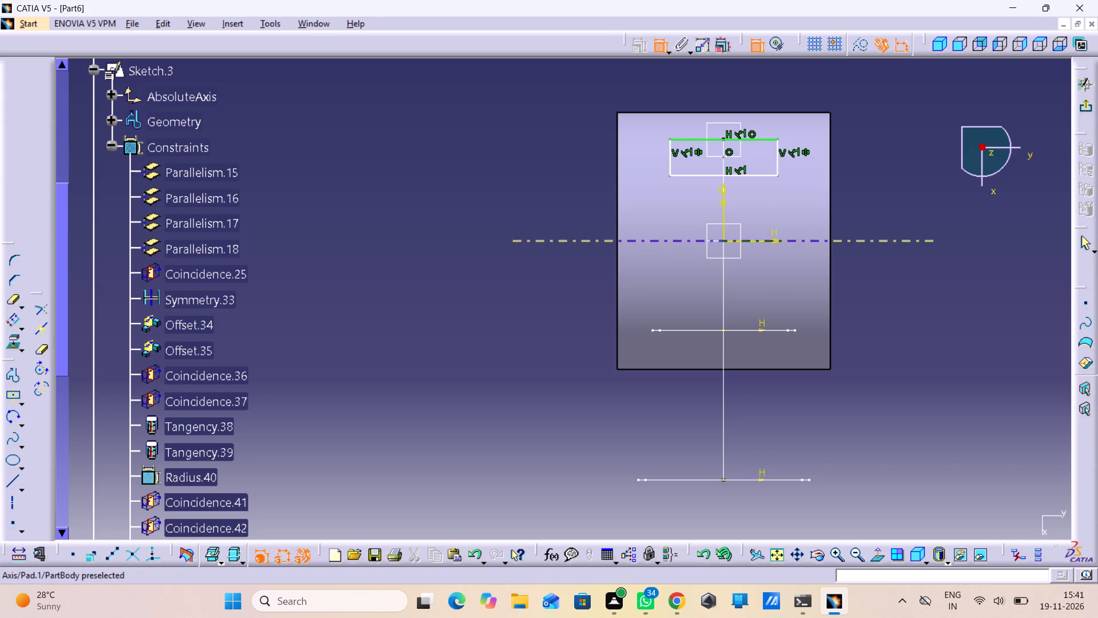
click(758, 173)
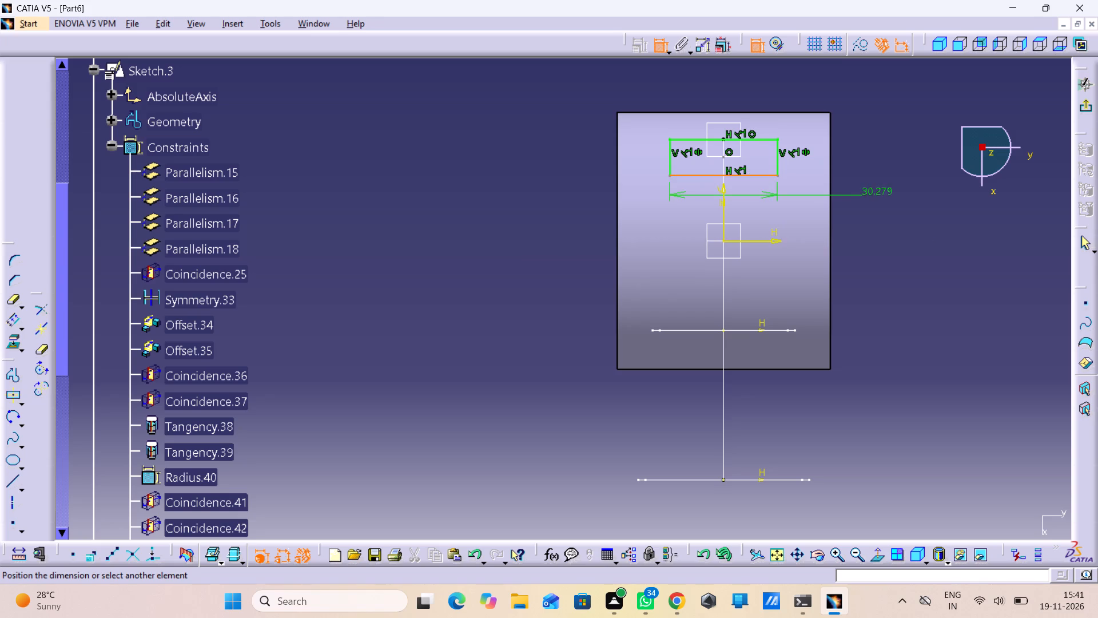
click(881, 195)
click(777, 151)
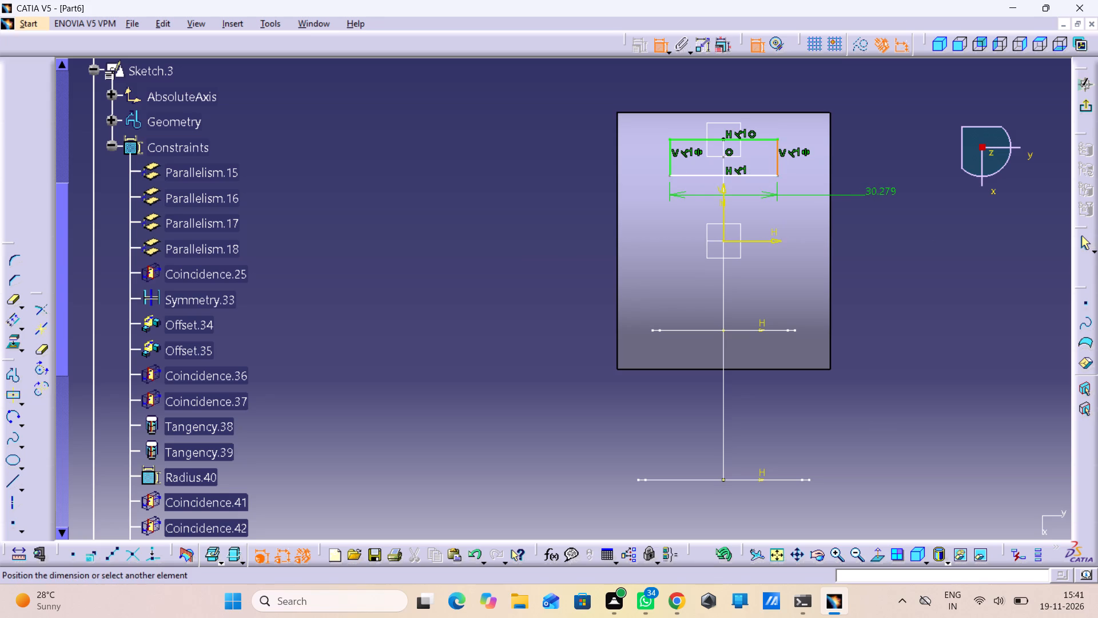
click(878, 113)
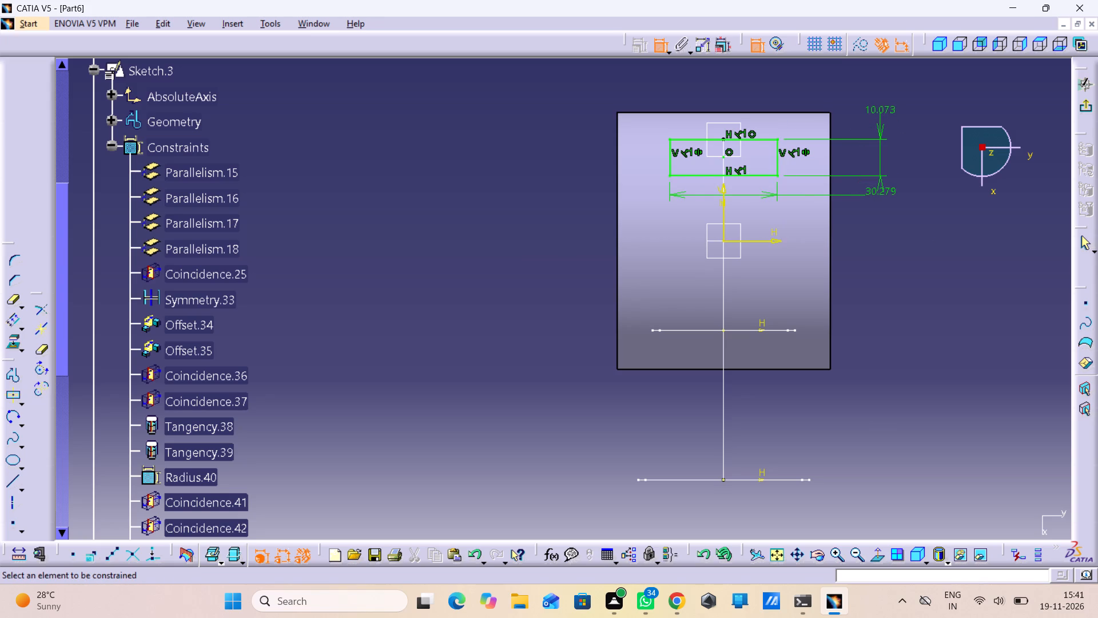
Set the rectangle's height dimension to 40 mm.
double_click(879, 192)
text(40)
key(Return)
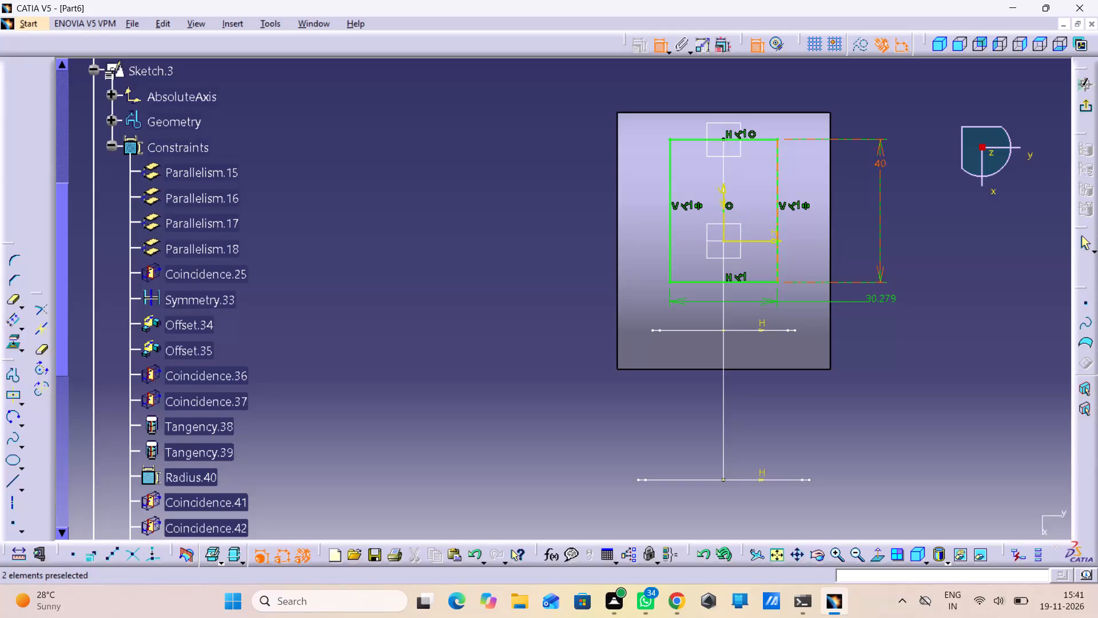
Set the rectangle's width dimension to 40 mm.
double_click(884, 298)
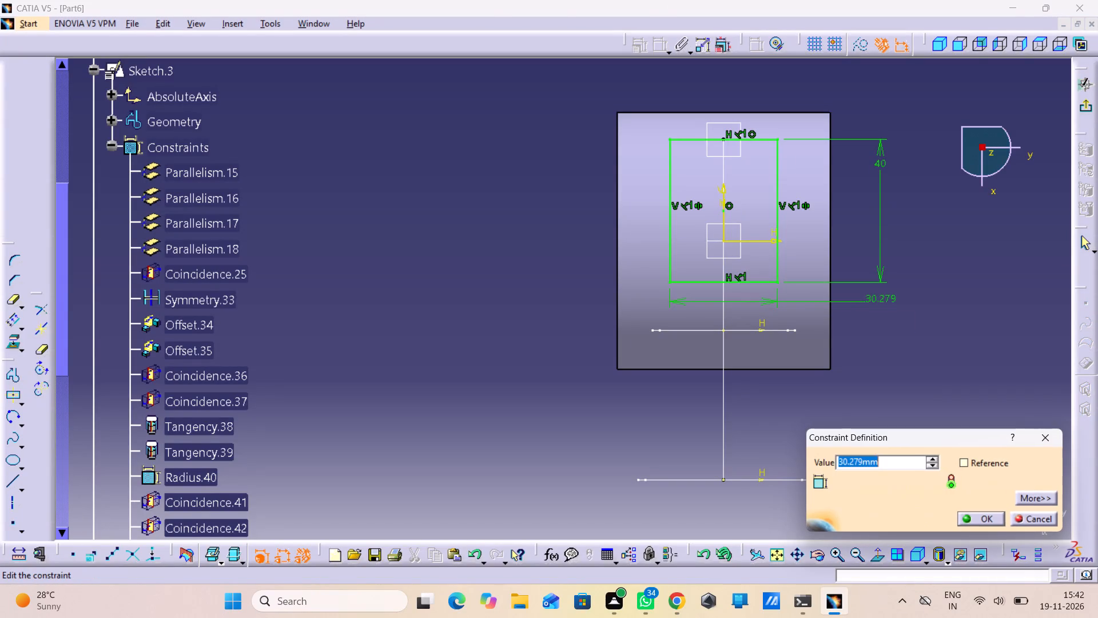
text(40)
key(Return)
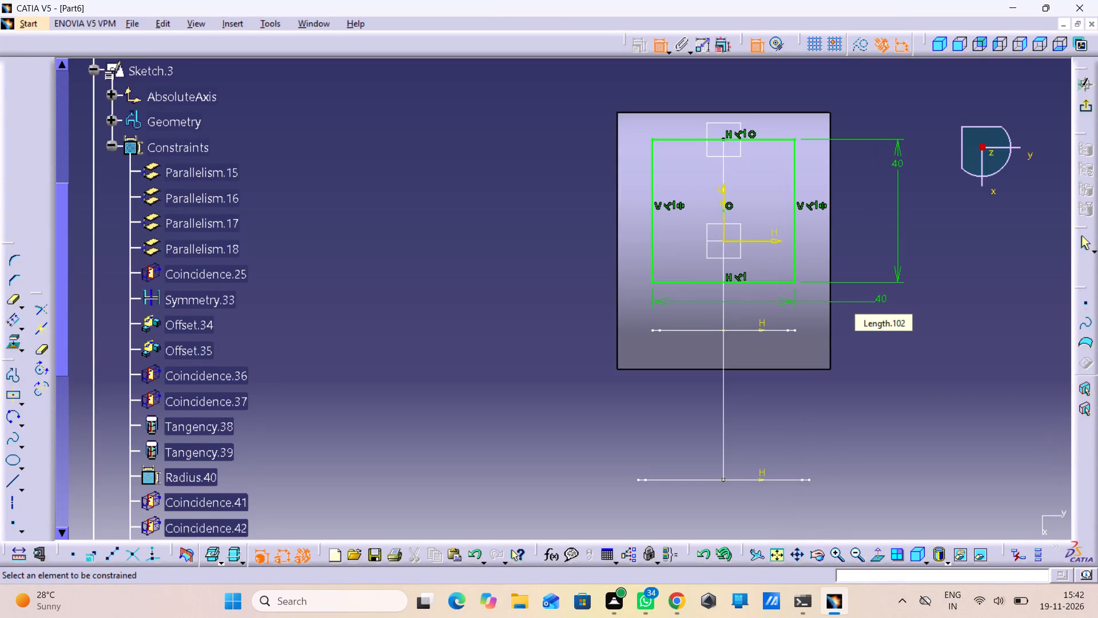
Set the rectangle's height dimension to 24 mm.
double_click(895, 170)
key(3)
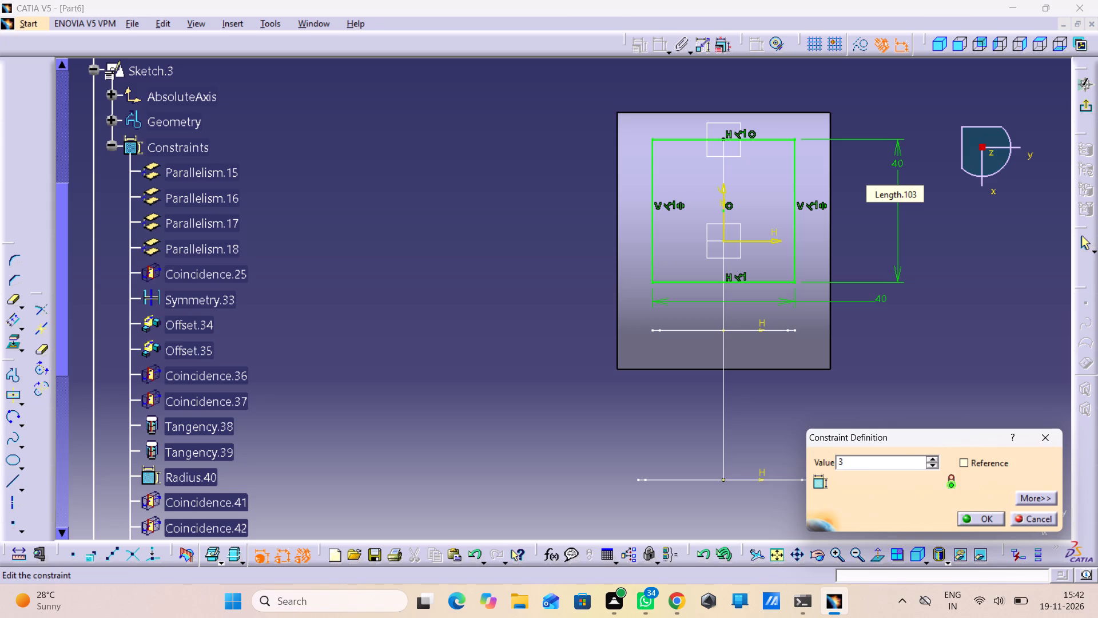
key(backslash)
key(BackSpace)
text(24)
key(Return)
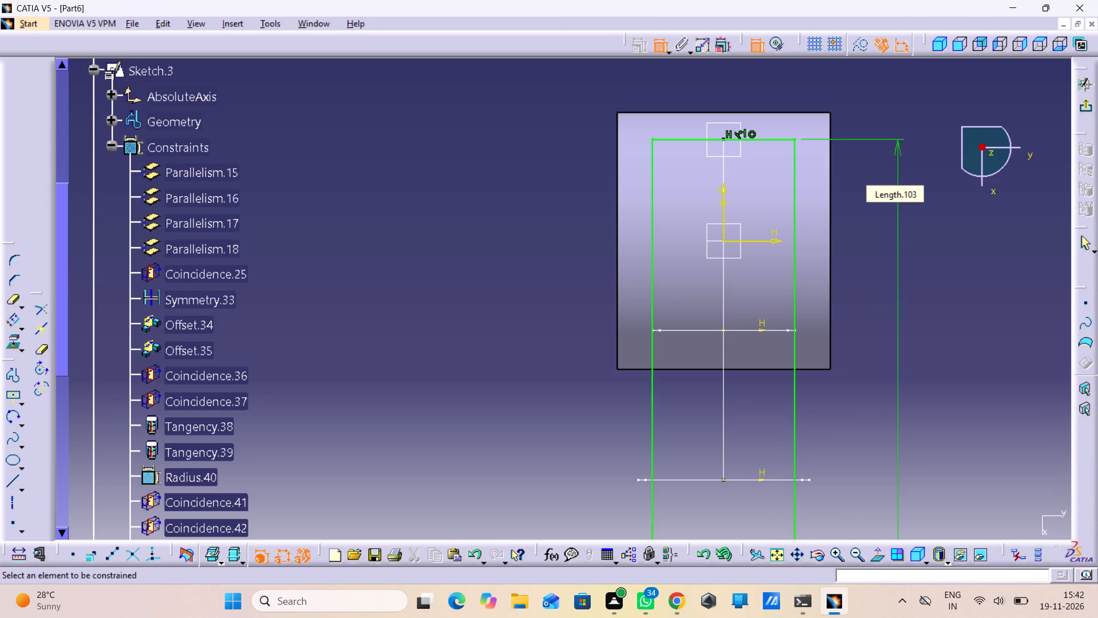
middle_drag(894, 169, 889, 263)
right_click(894, 169)
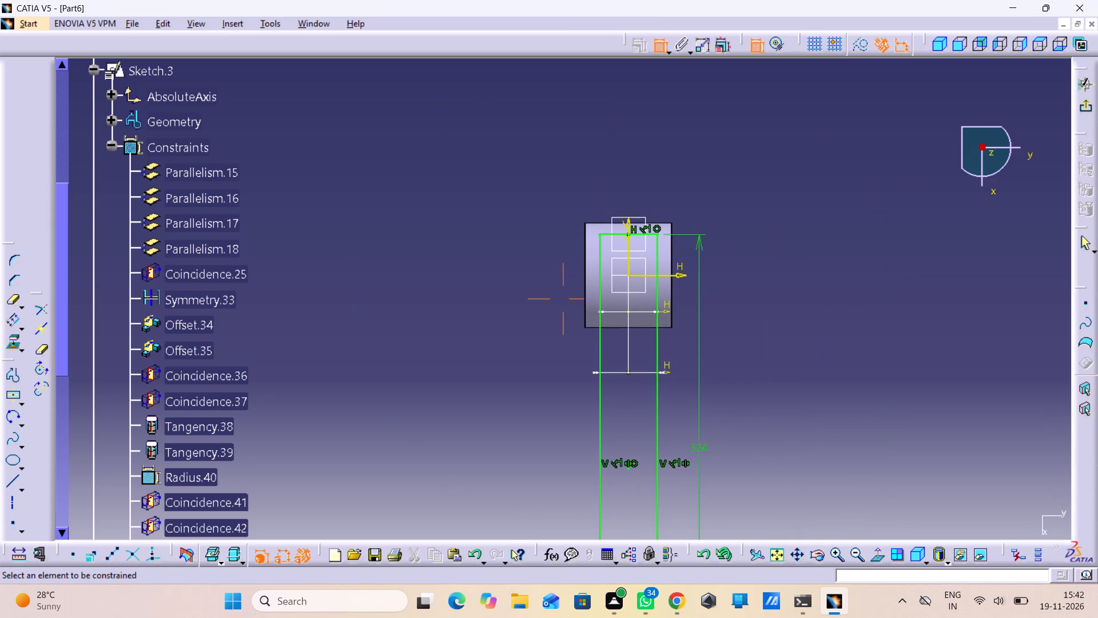
double_click(705, 447)
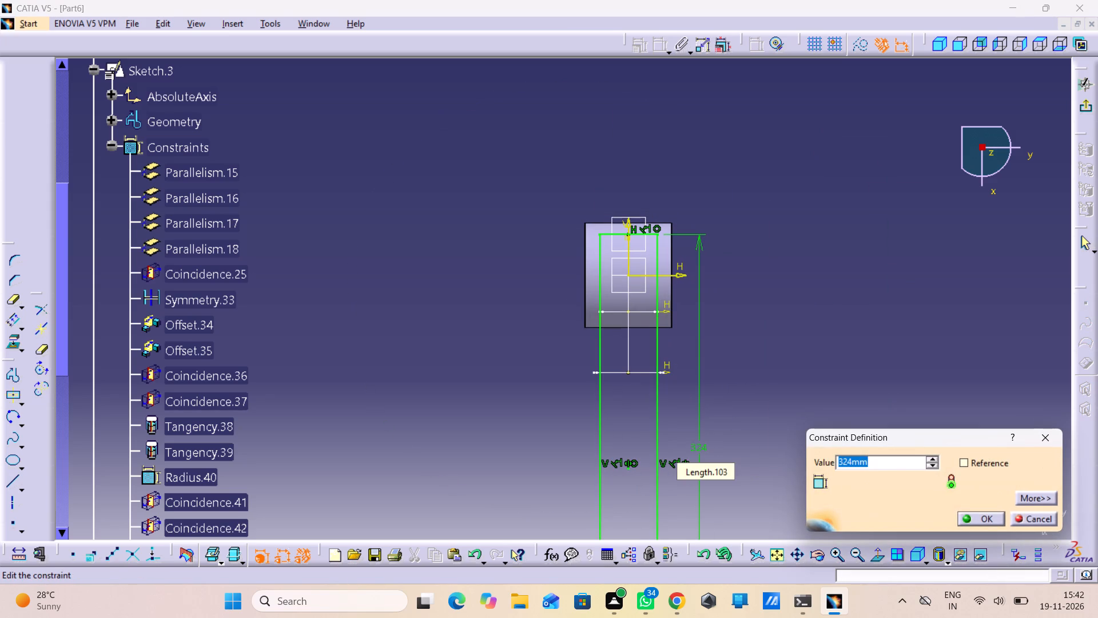
key(4)
key(BackSpace)
text(24)
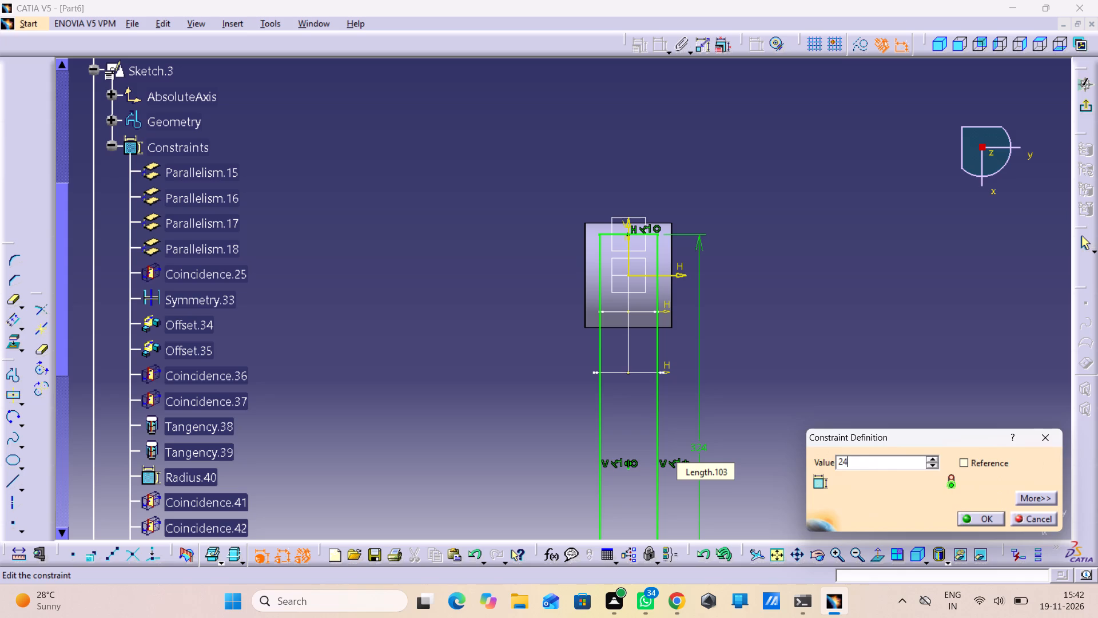
key(Return)
middle_drag(705, 447, 699, 344)
right_drag(705, 447, 705, 442)
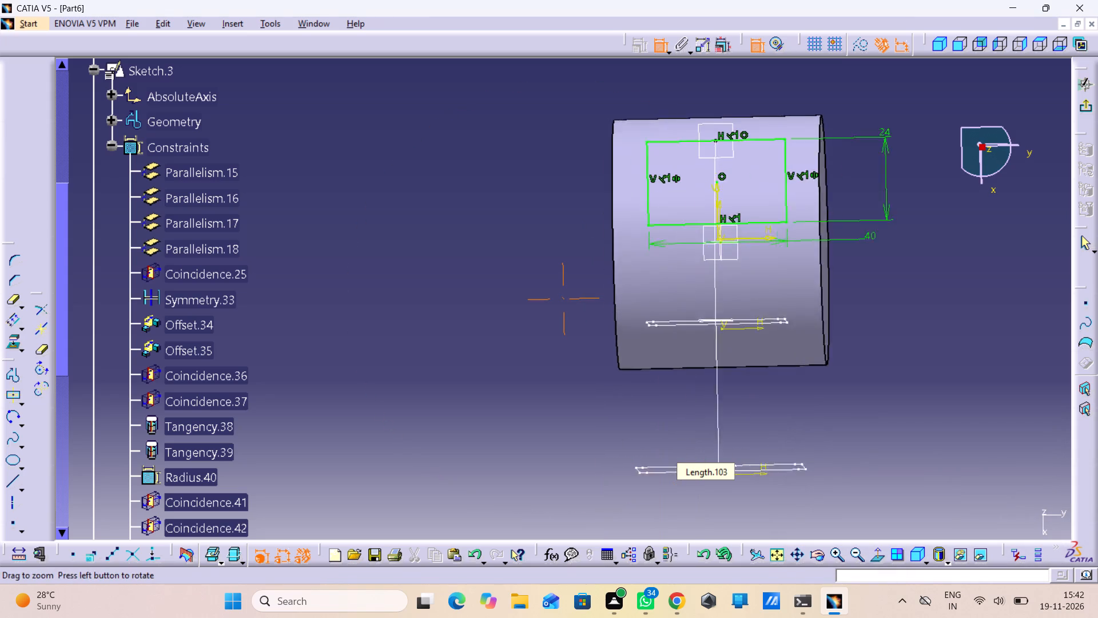
middle_drag(699, 344, 699, 303)
middle_drag(723, 334, 546, 431)
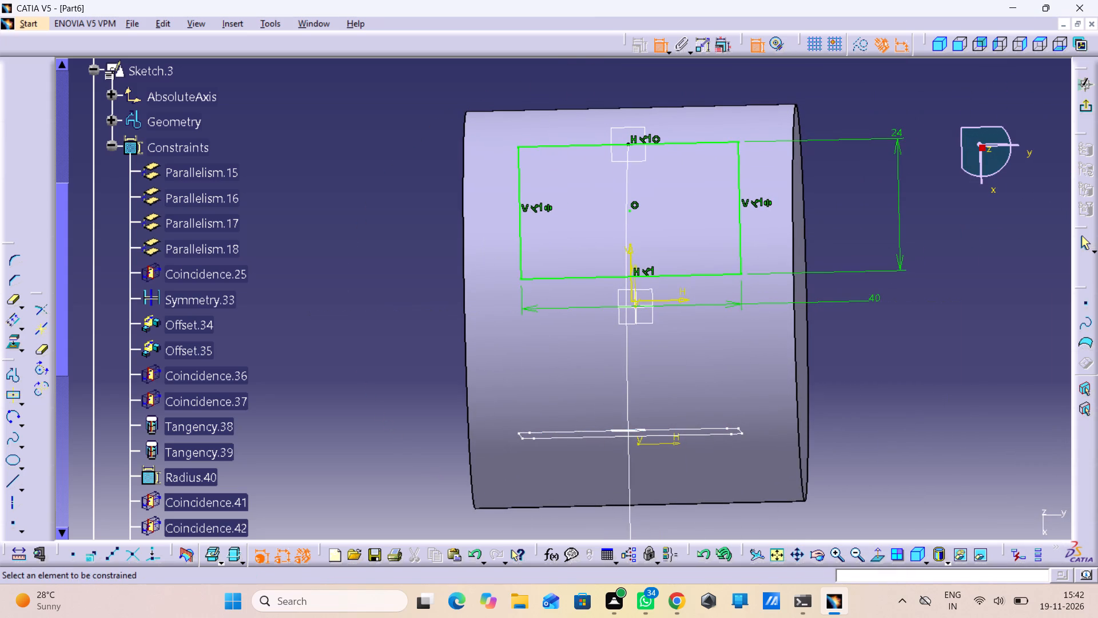
Round all four corners of the rectangle with a 2 mm radius, converting the length constraints to distances, and exit the sketch.
click(880, 560)
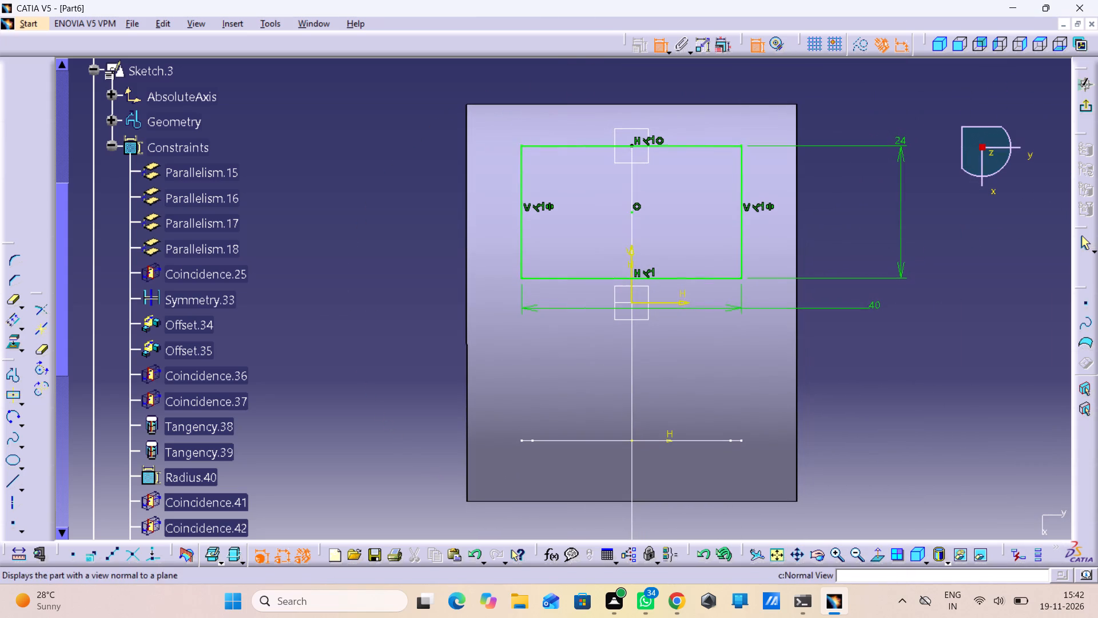
click(15, 259)
drag(774, 112, 771, 213)
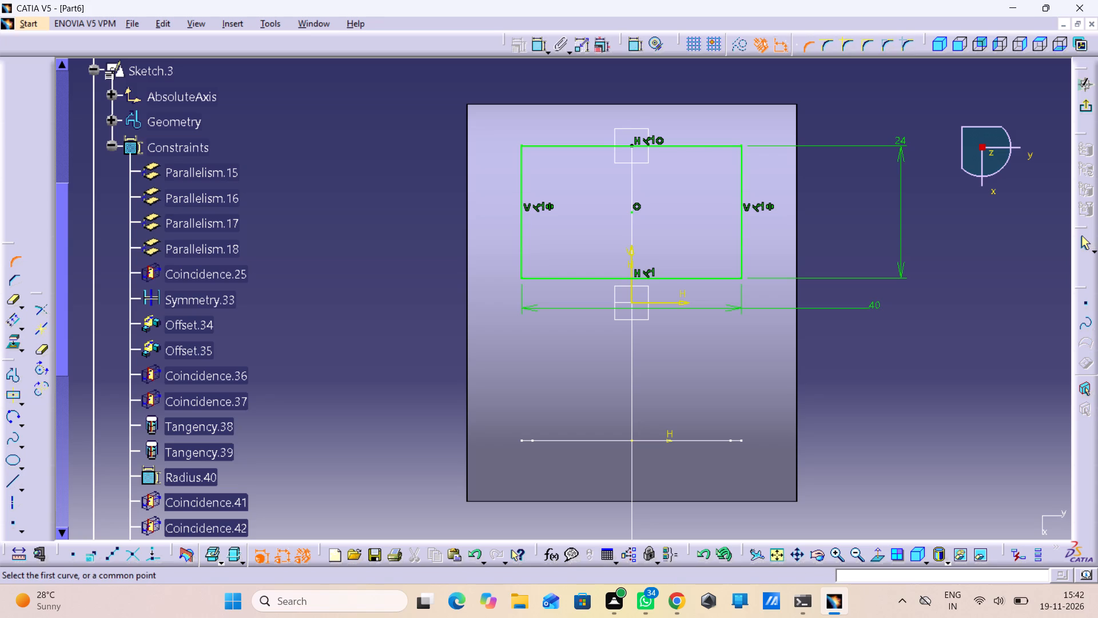
drag(771, 213, 626, 299)
drag(840, 118, 670, 303)
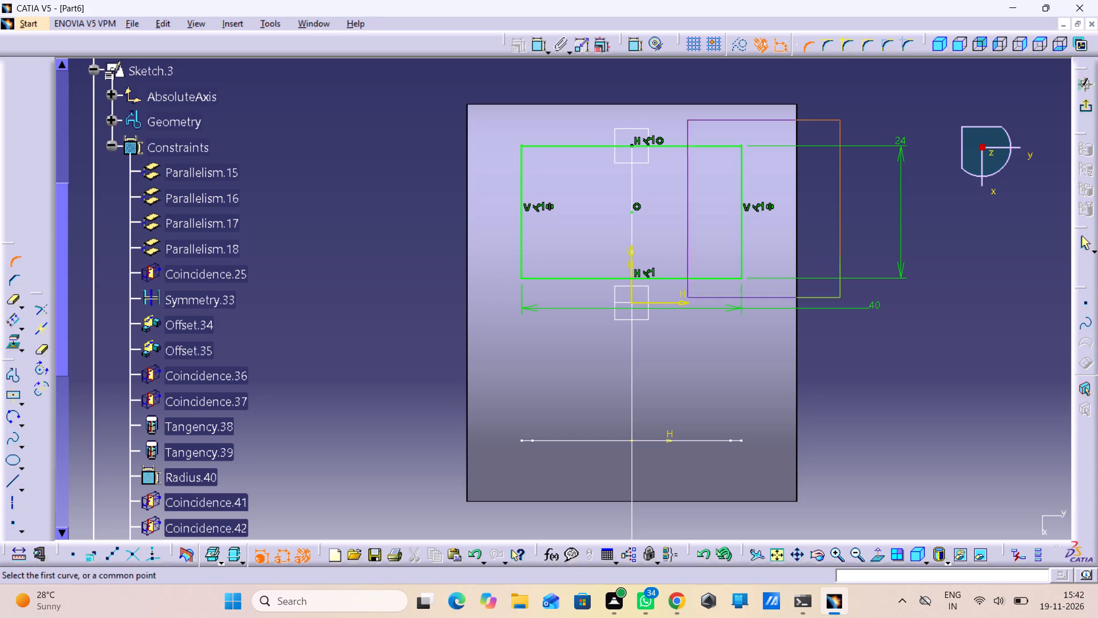
drag(670, 303, 483, 284)
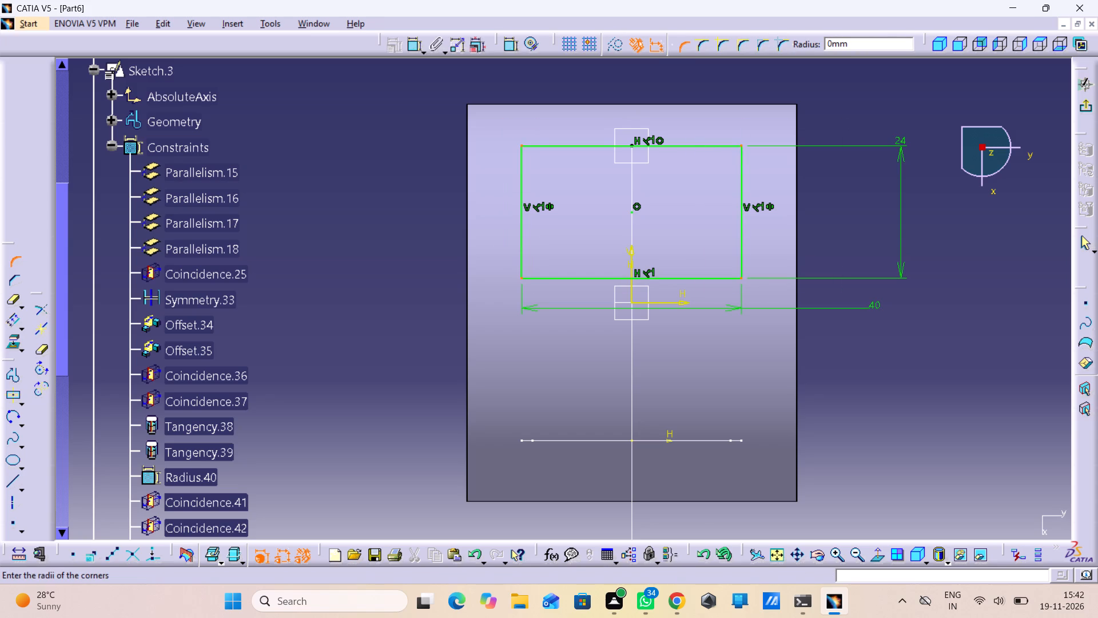
key(2)
key(Return)
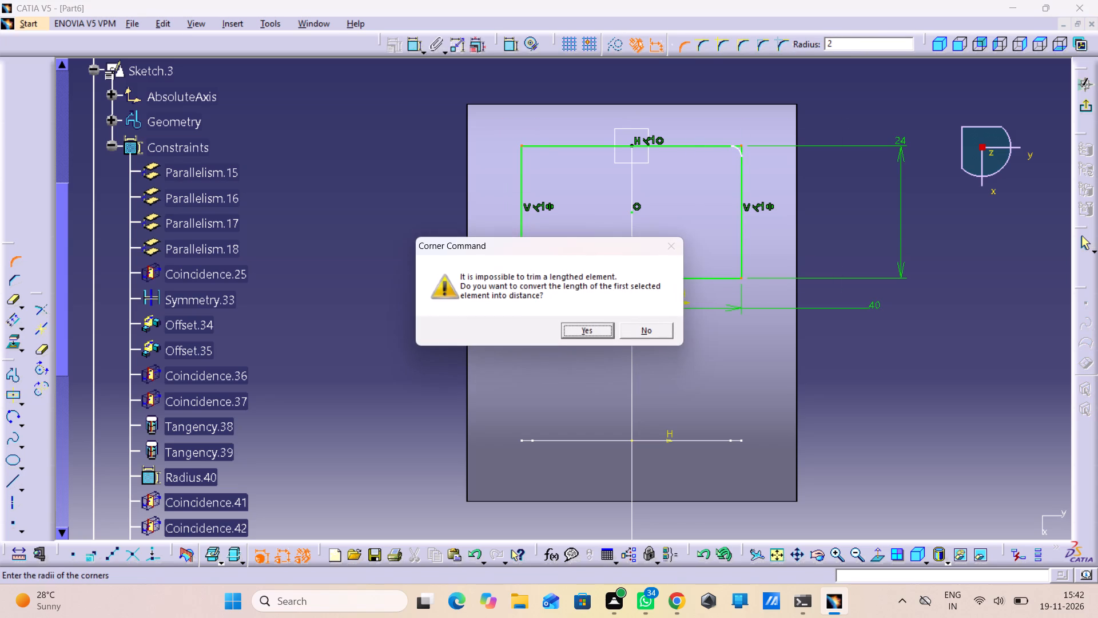
click(596, 328)
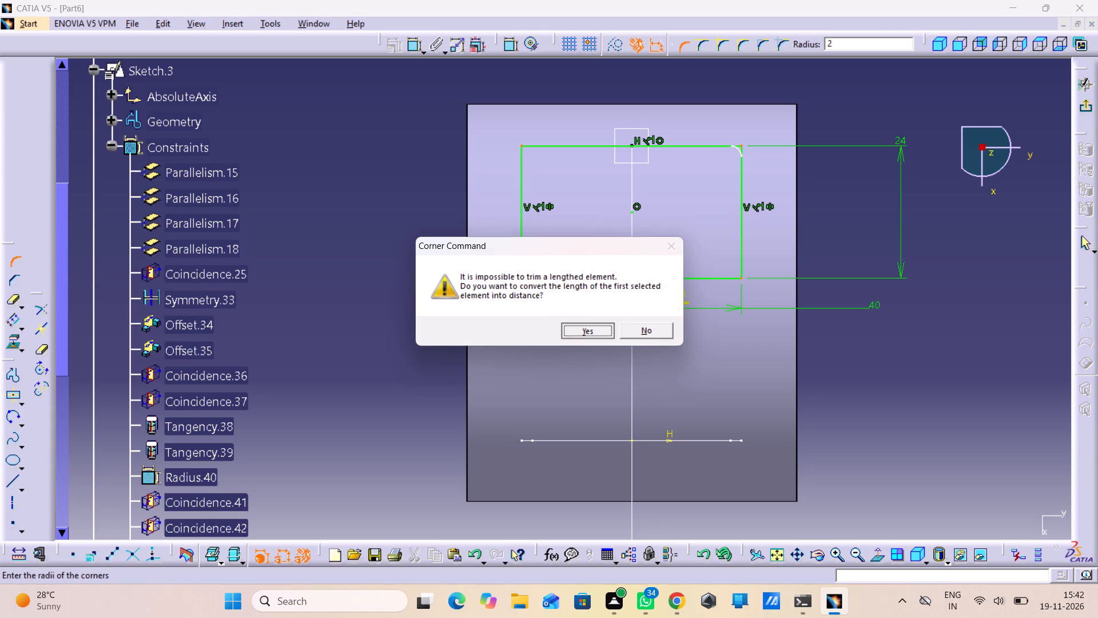
click(596, 328)
click(940, 389)
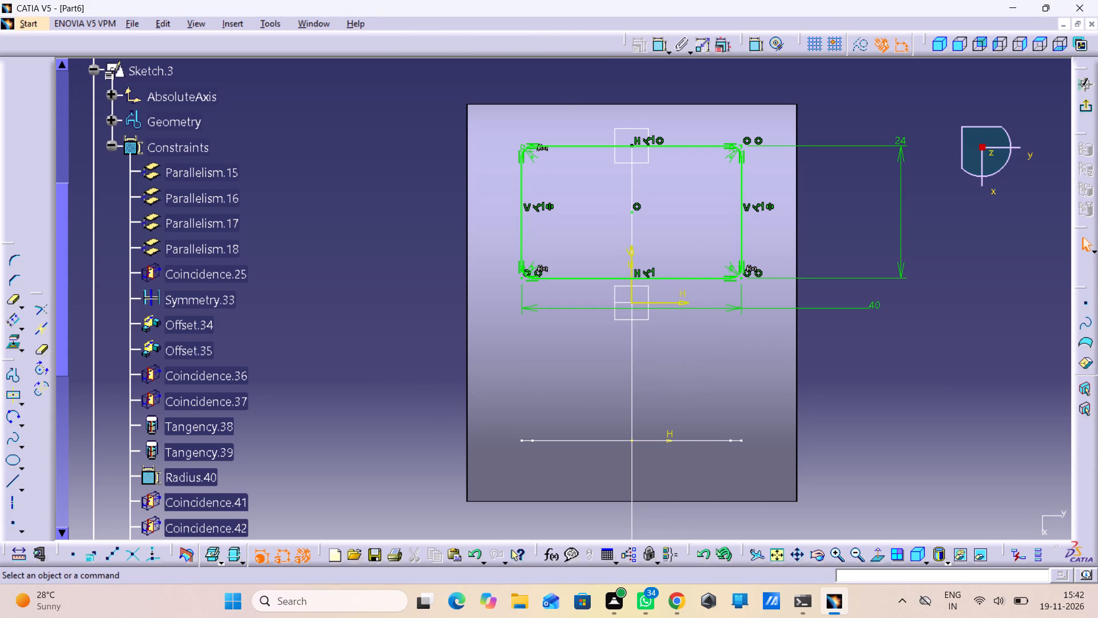
click(1091, 111)
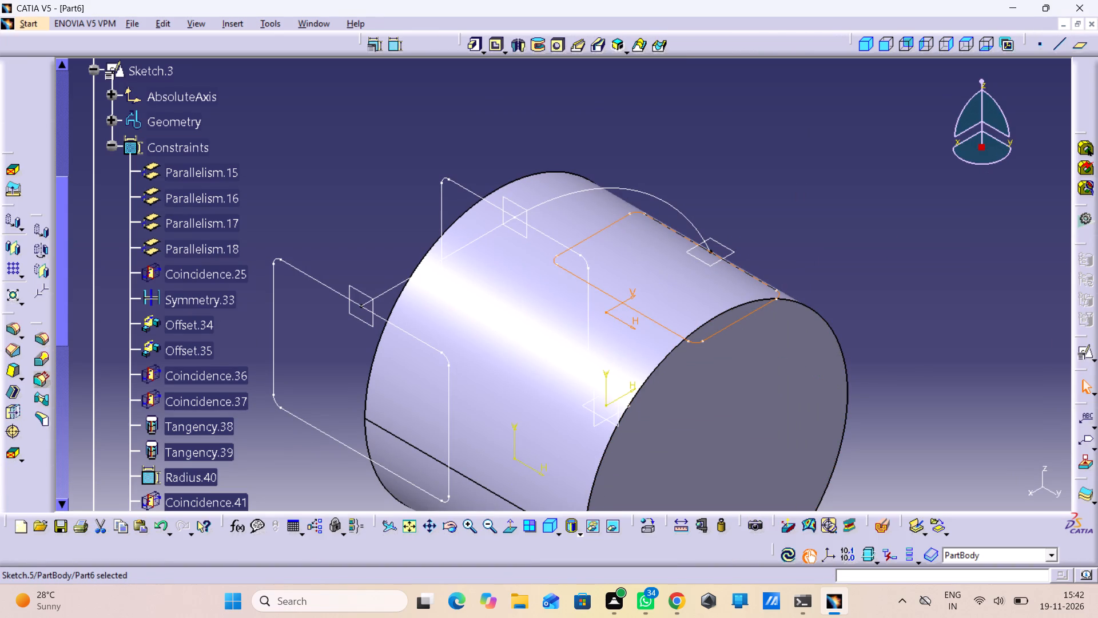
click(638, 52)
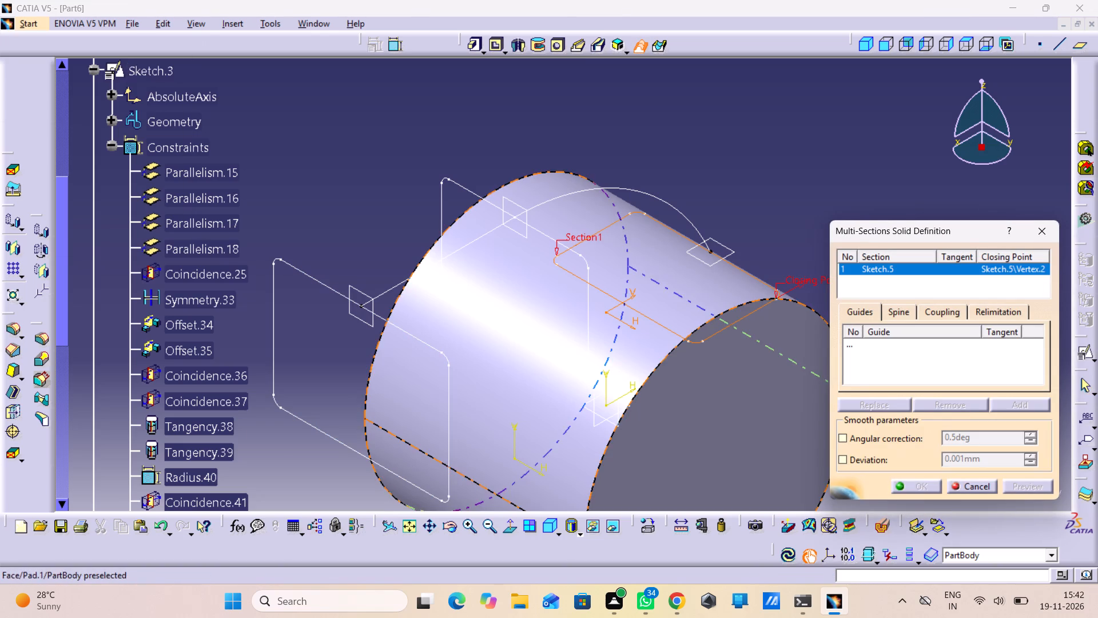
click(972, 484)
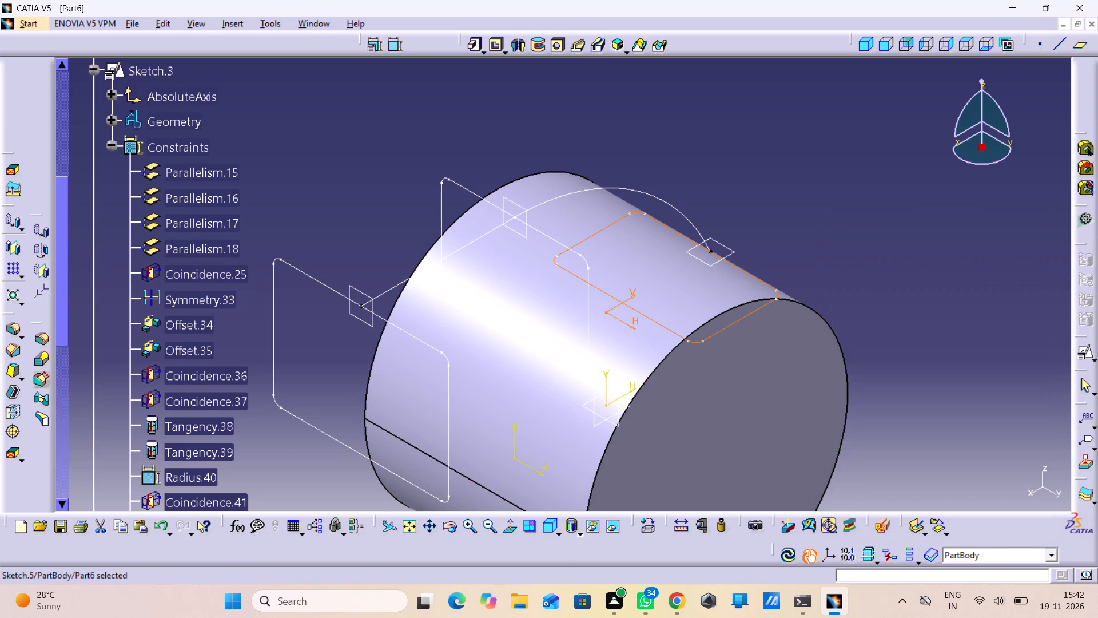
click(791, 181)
Create a Multi-sections Solid through the three rounded rectangular sections, in order from the line's free end to the arc's end.
click(639, 48)
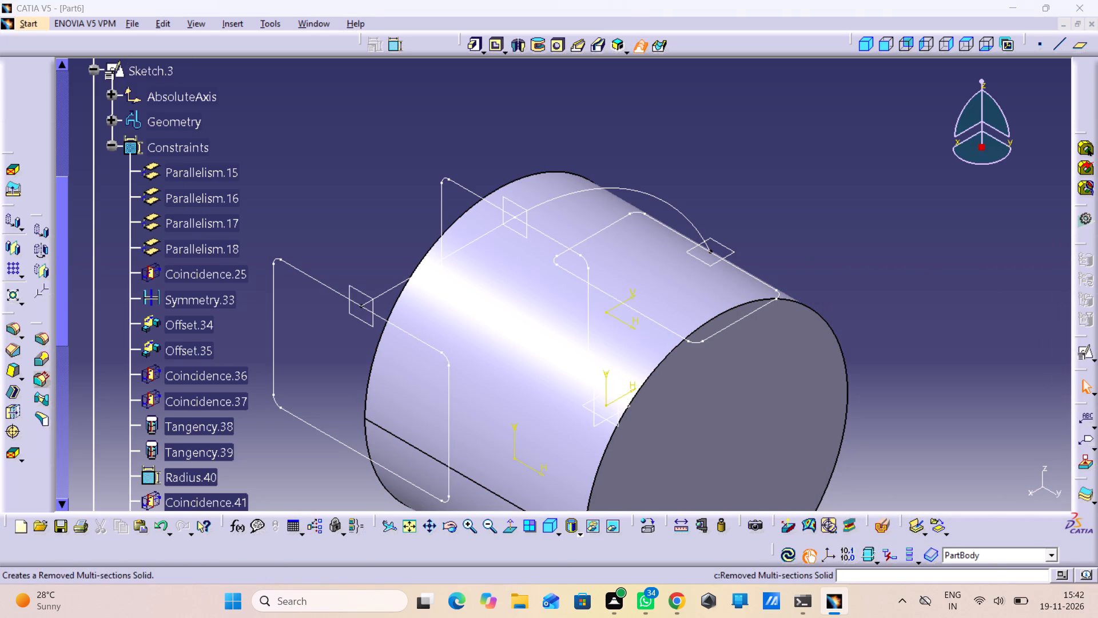
click(437, 348)
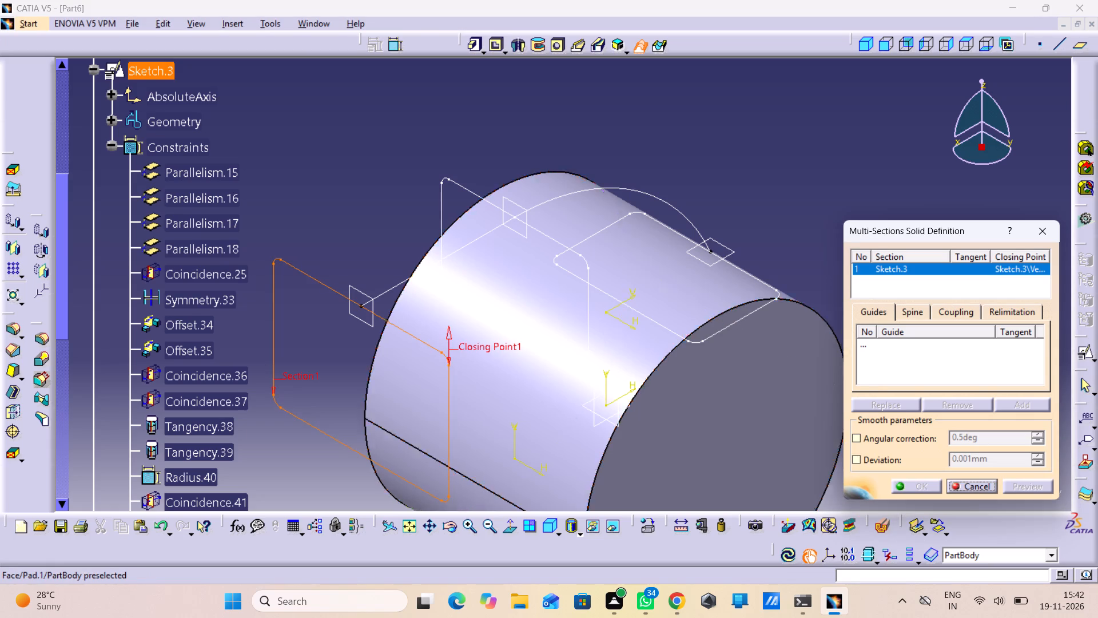
click(545, 237)
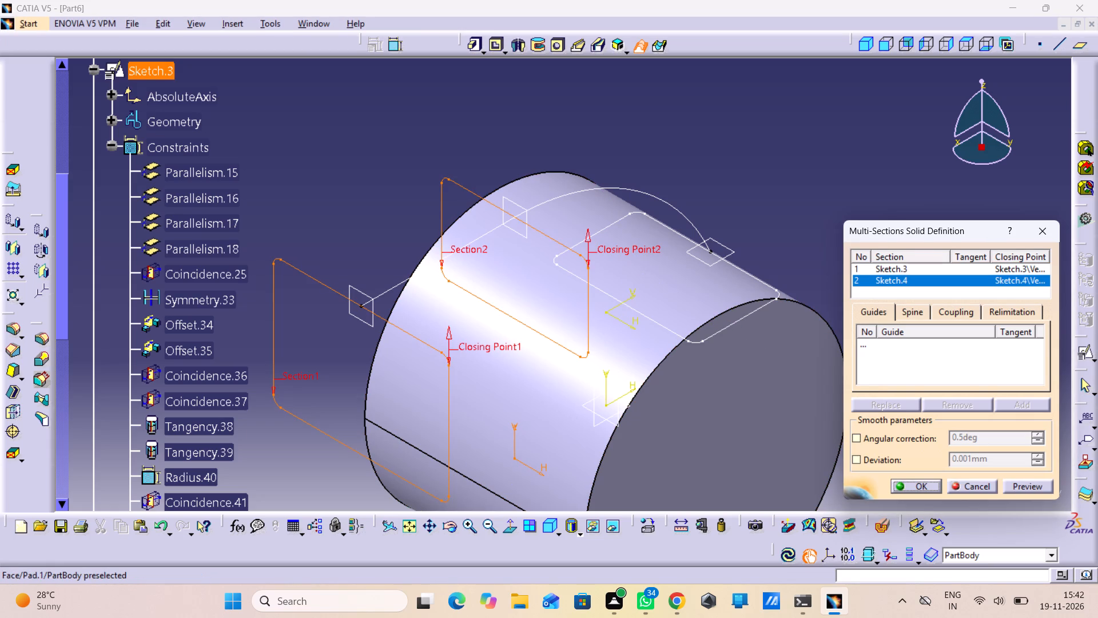
click(694, 343)
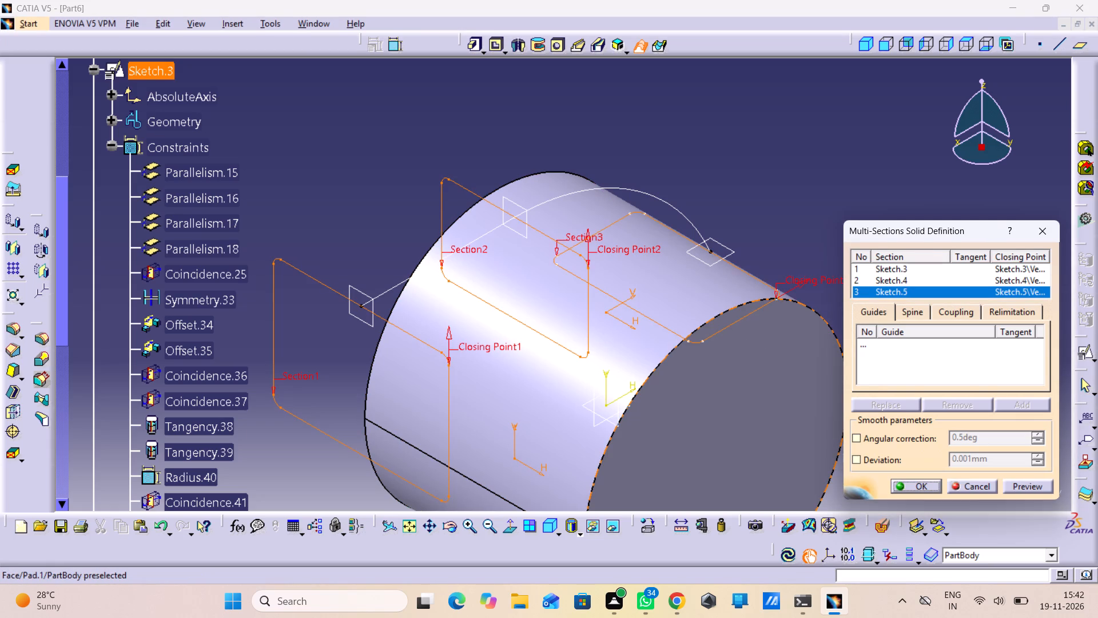
click(1027, 488)
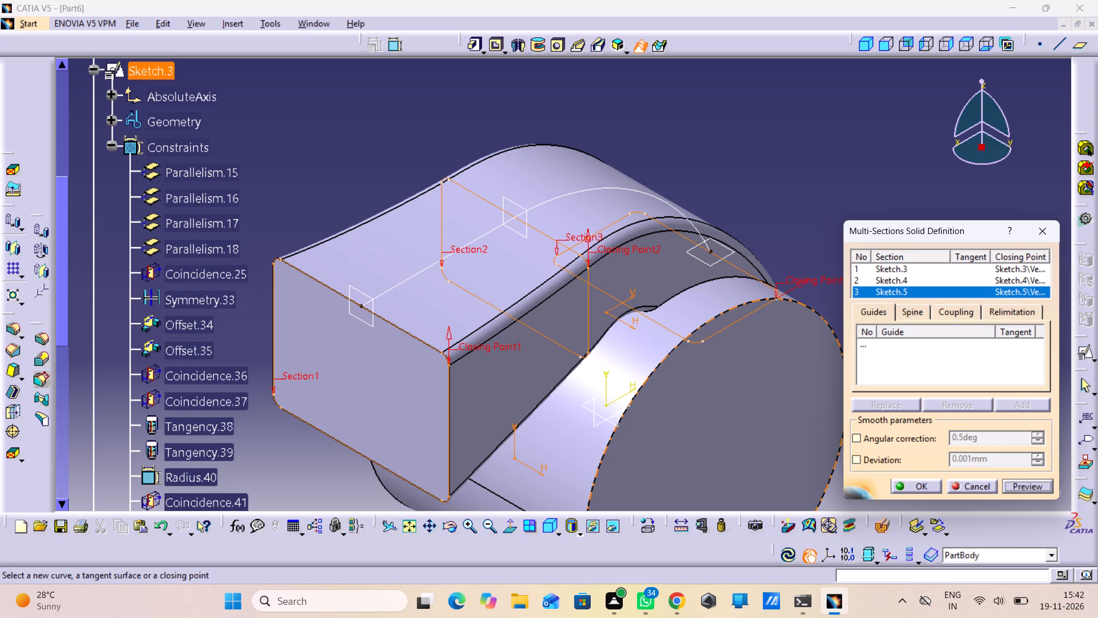
click(920, 486)
click(903, 446)
Start a Removed Multi-sections Solid with the lofted body's flat rectangular end face as the first section.
middle_drag(933, 419, 535, 326)
right_drag(933, 419, 535, 326)
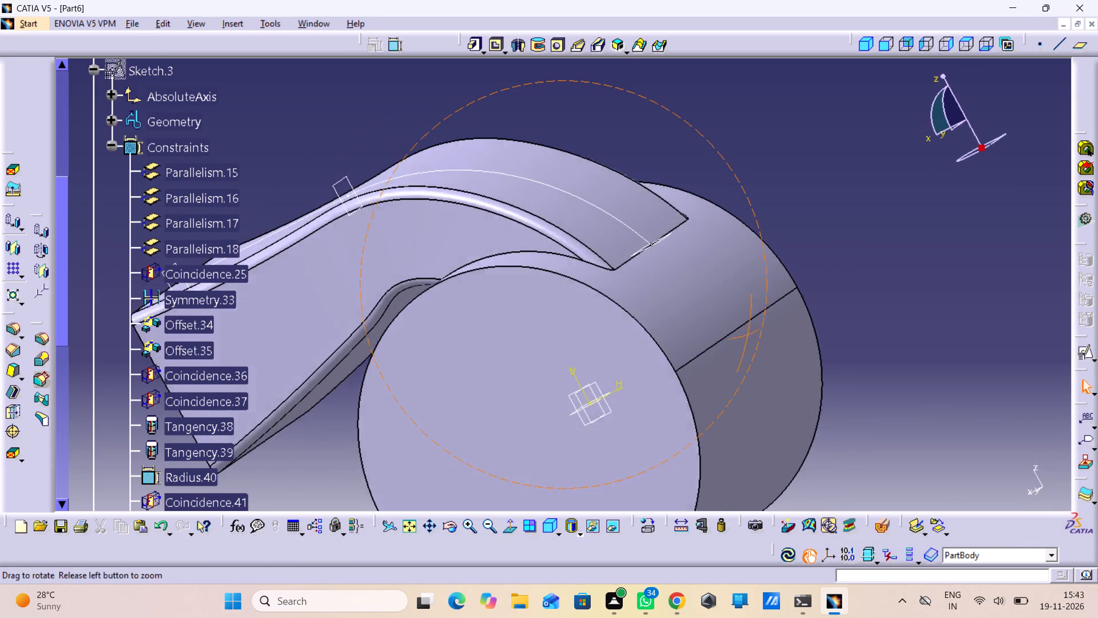
middle_drag(535, 326, 759, 344)
right_drag(535, 326, 759, 344)
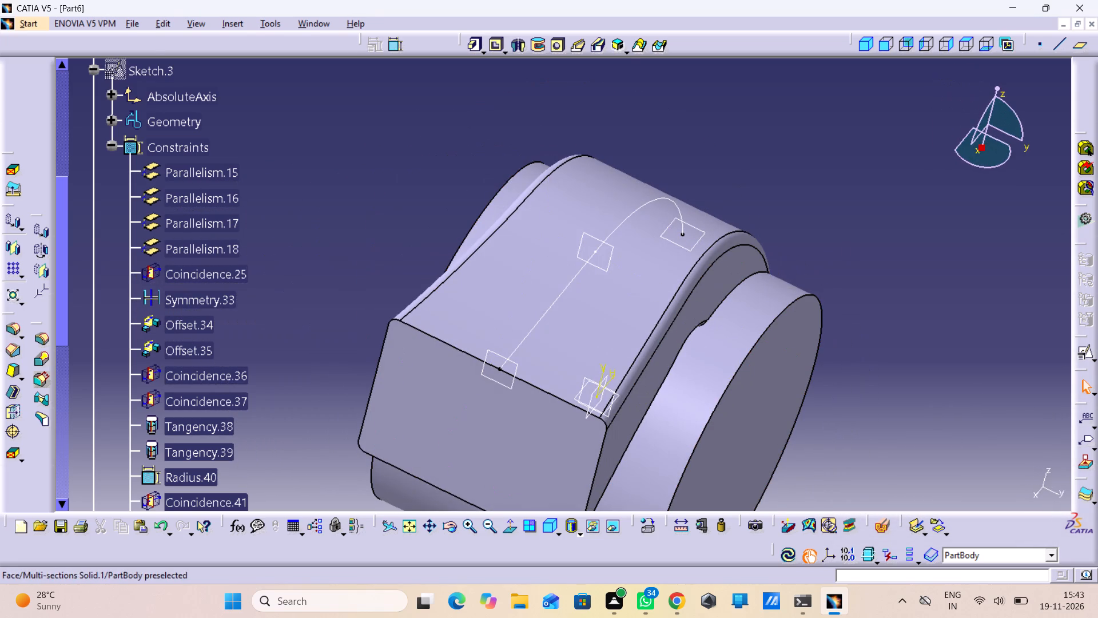
middle_drag(546, 422, 509, 358)
right_drag(542, 417, 509, 358)
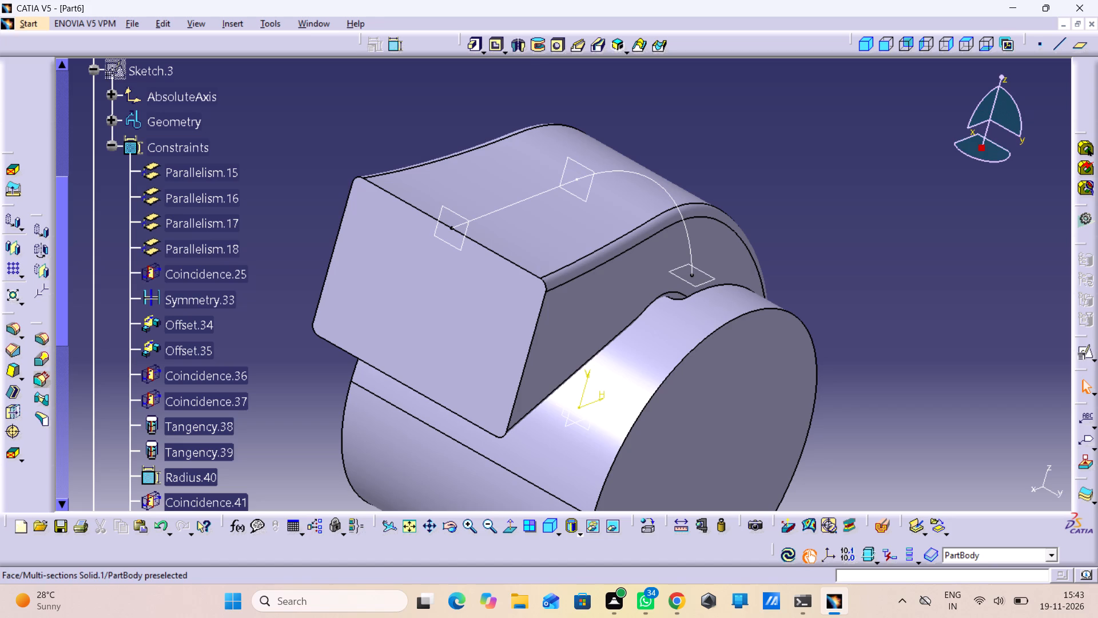
click(656, 45)
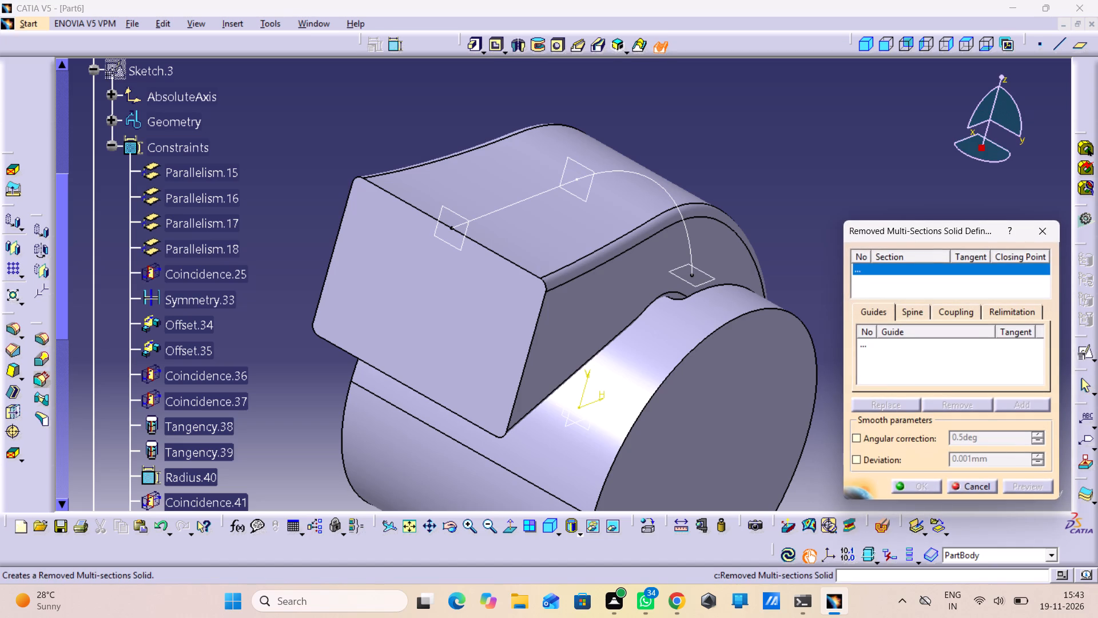
click(513, 293)
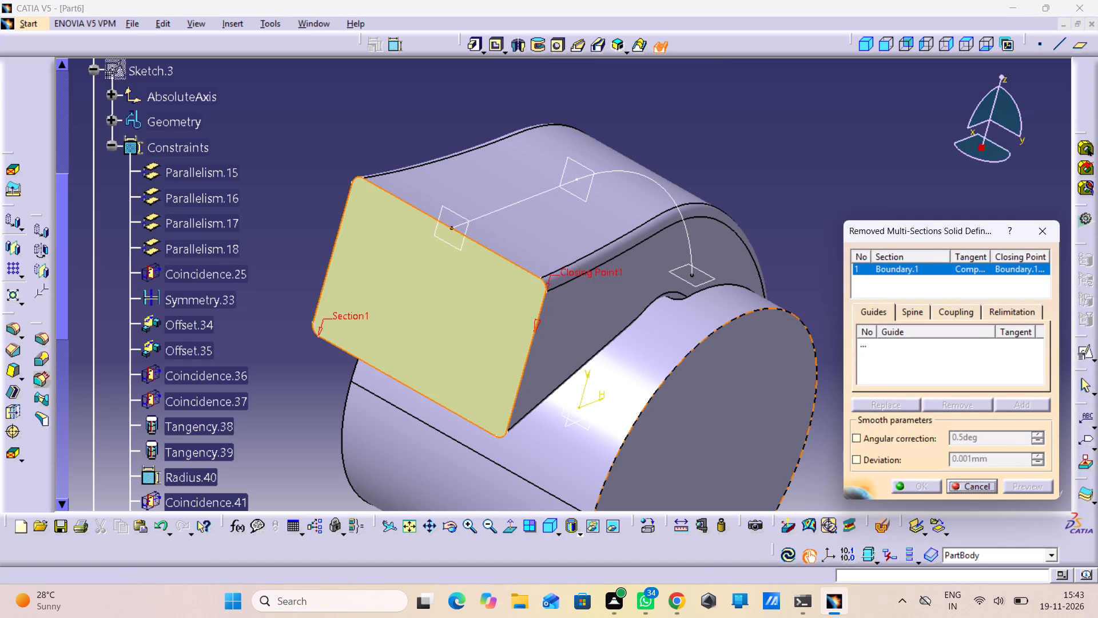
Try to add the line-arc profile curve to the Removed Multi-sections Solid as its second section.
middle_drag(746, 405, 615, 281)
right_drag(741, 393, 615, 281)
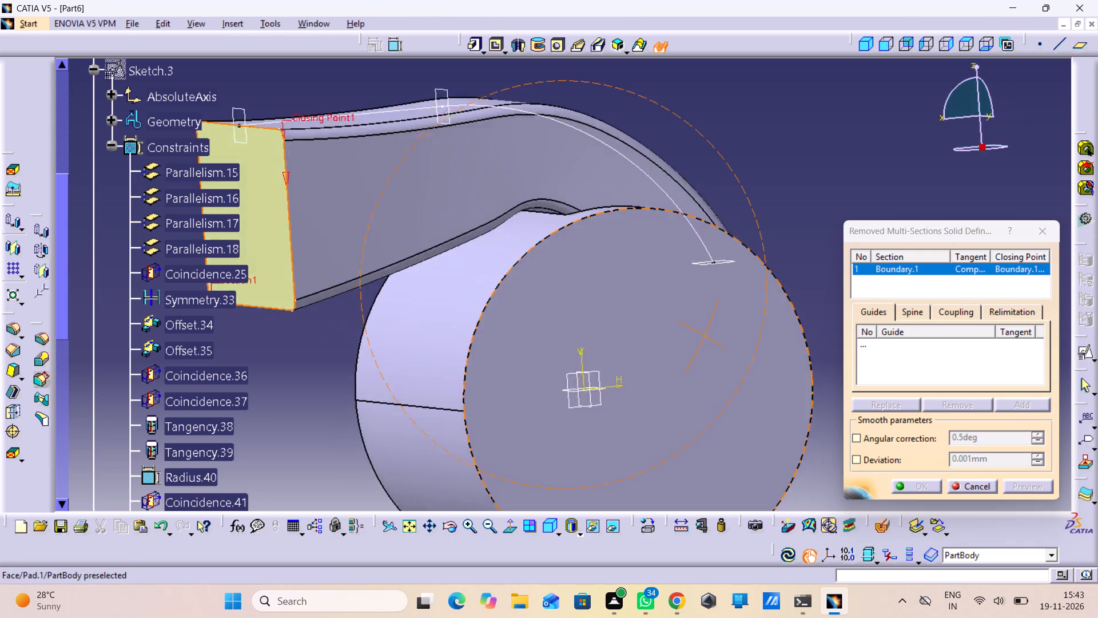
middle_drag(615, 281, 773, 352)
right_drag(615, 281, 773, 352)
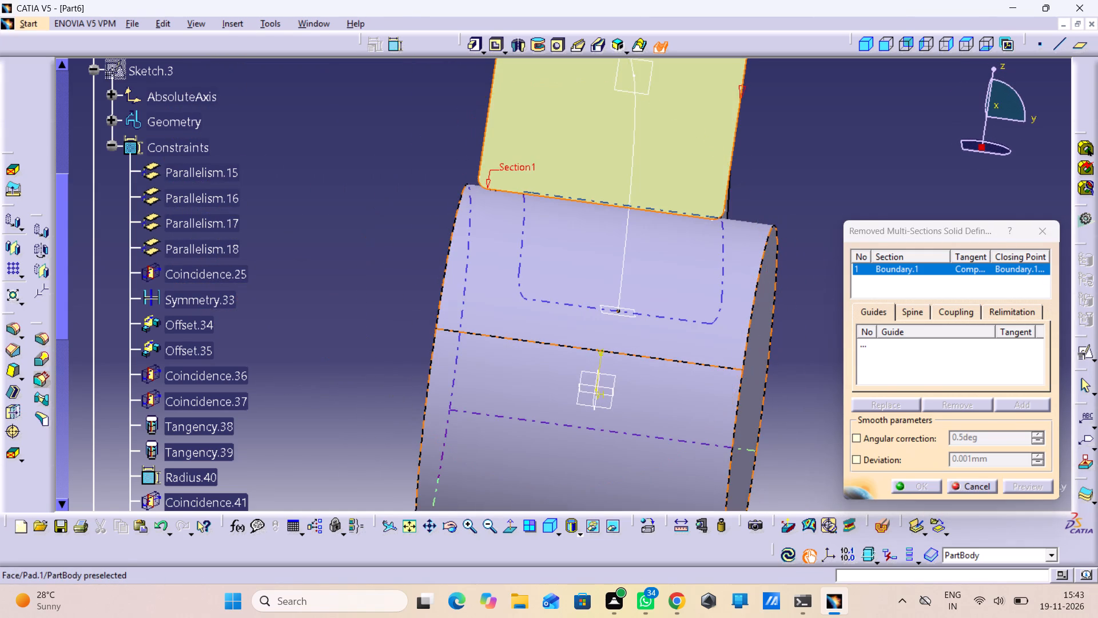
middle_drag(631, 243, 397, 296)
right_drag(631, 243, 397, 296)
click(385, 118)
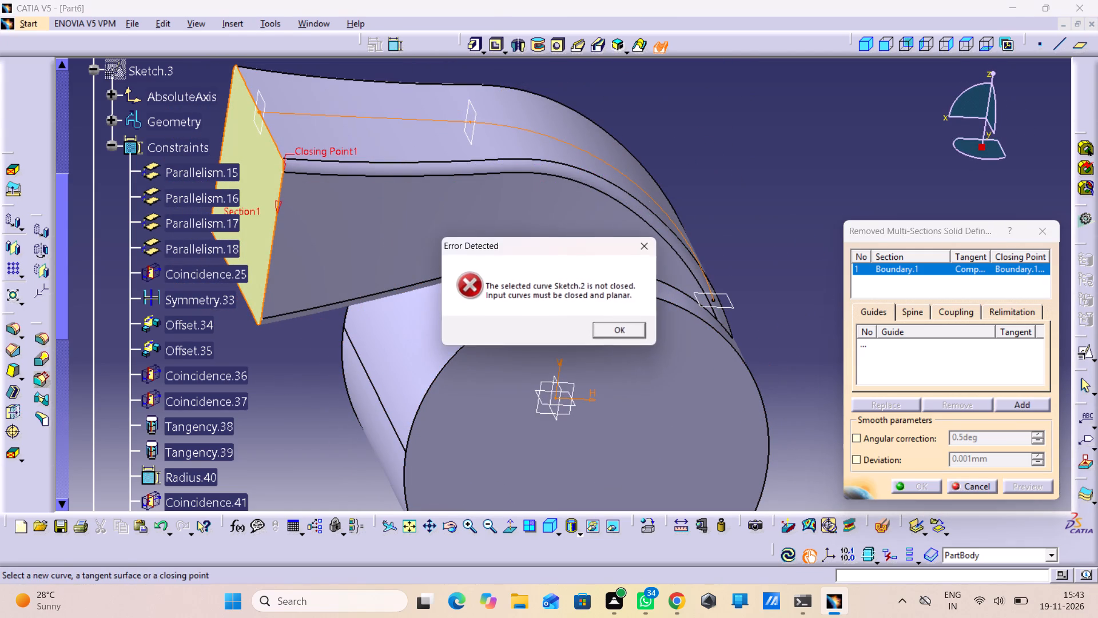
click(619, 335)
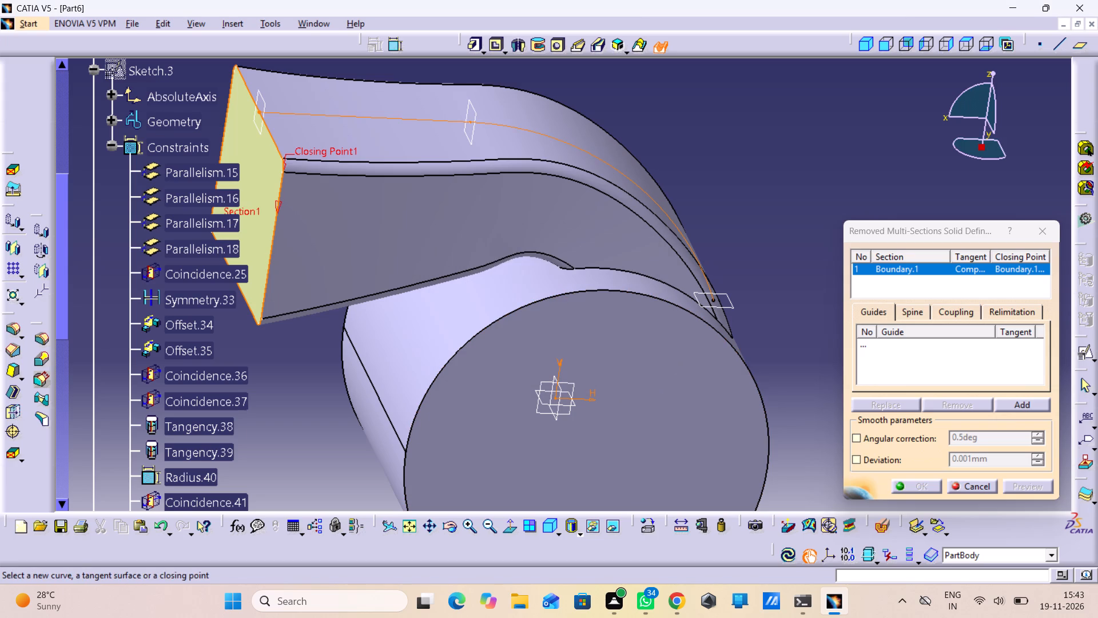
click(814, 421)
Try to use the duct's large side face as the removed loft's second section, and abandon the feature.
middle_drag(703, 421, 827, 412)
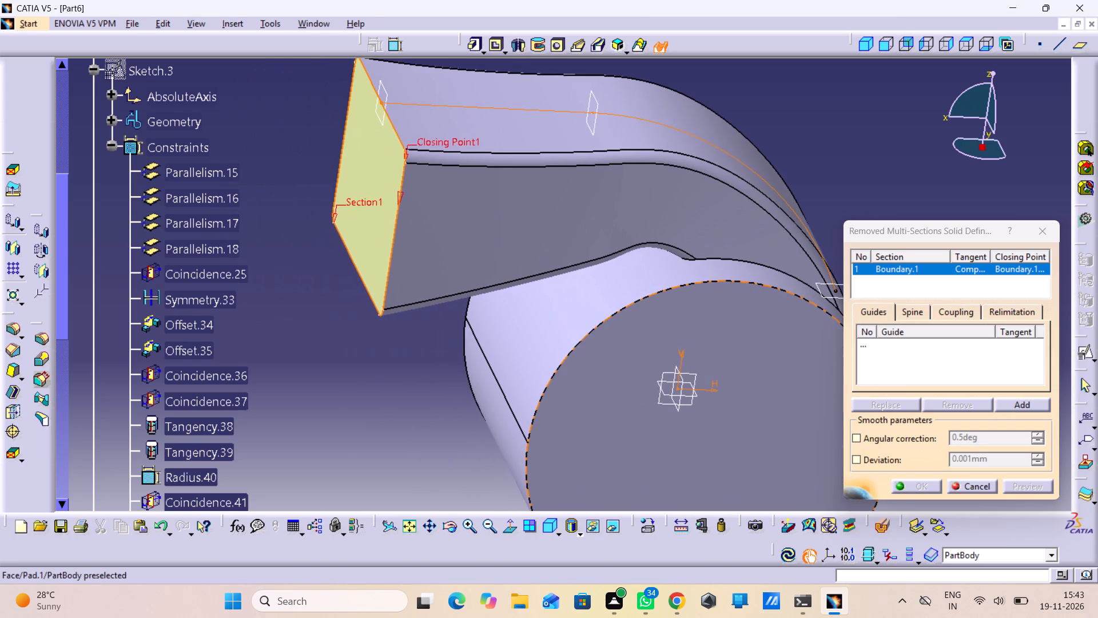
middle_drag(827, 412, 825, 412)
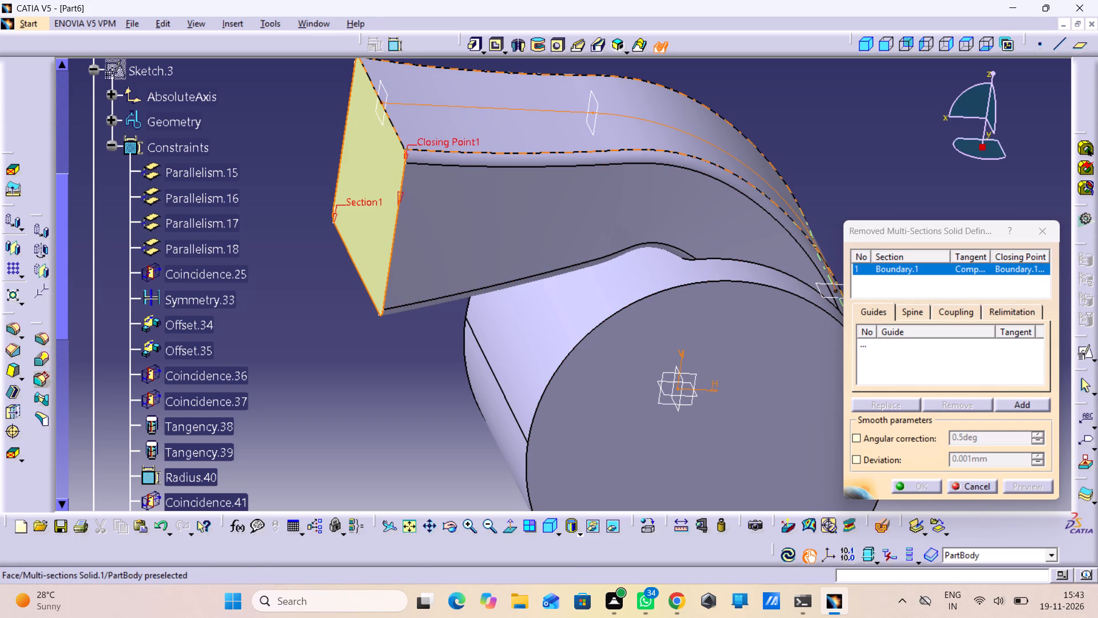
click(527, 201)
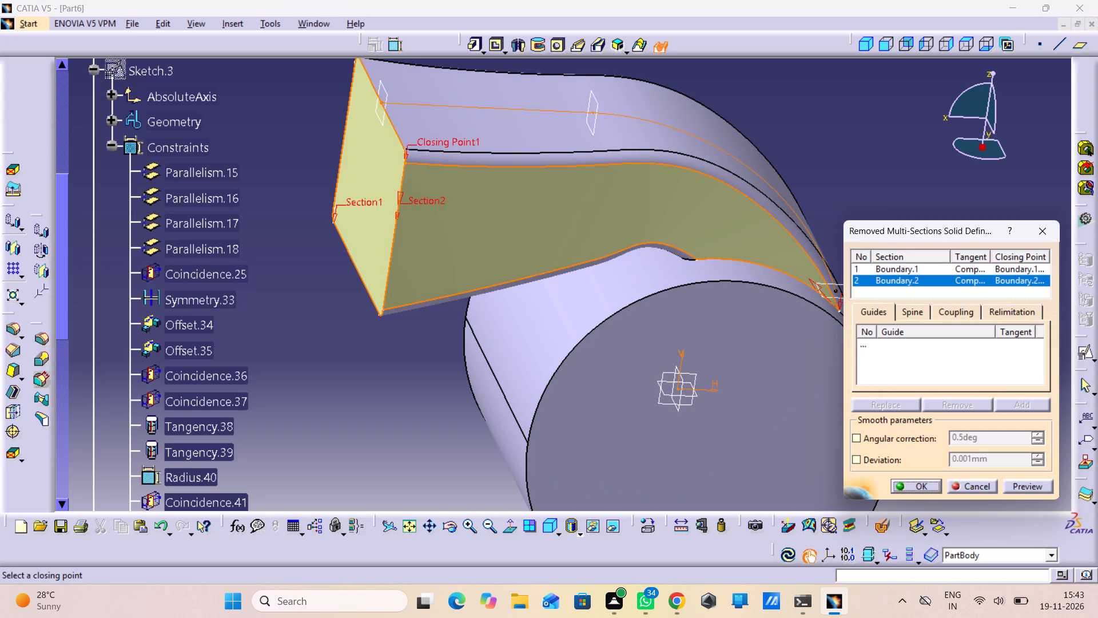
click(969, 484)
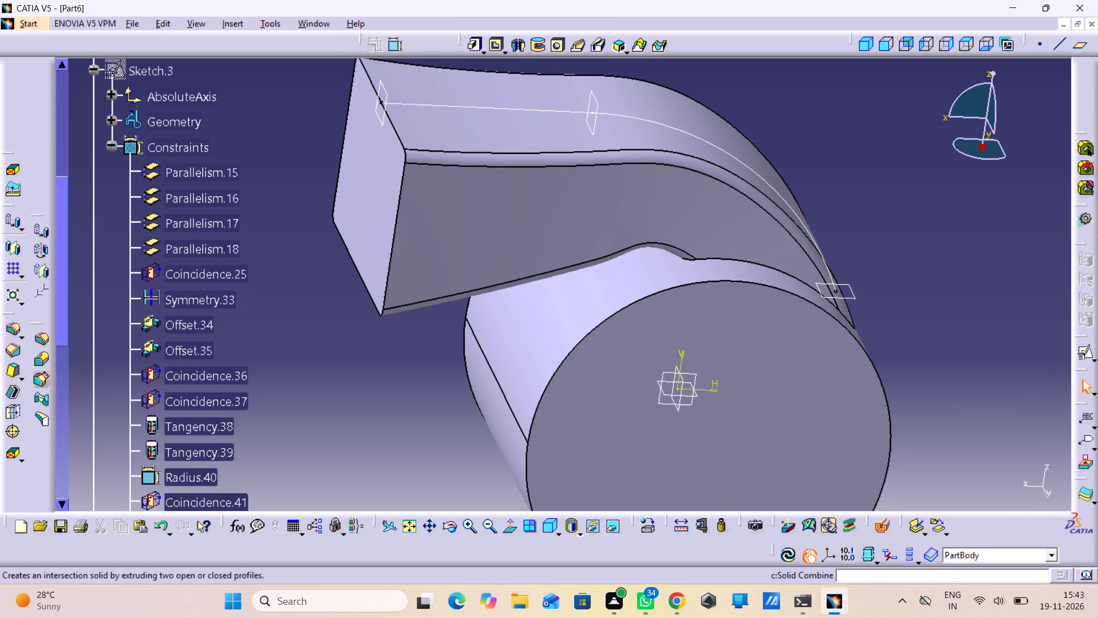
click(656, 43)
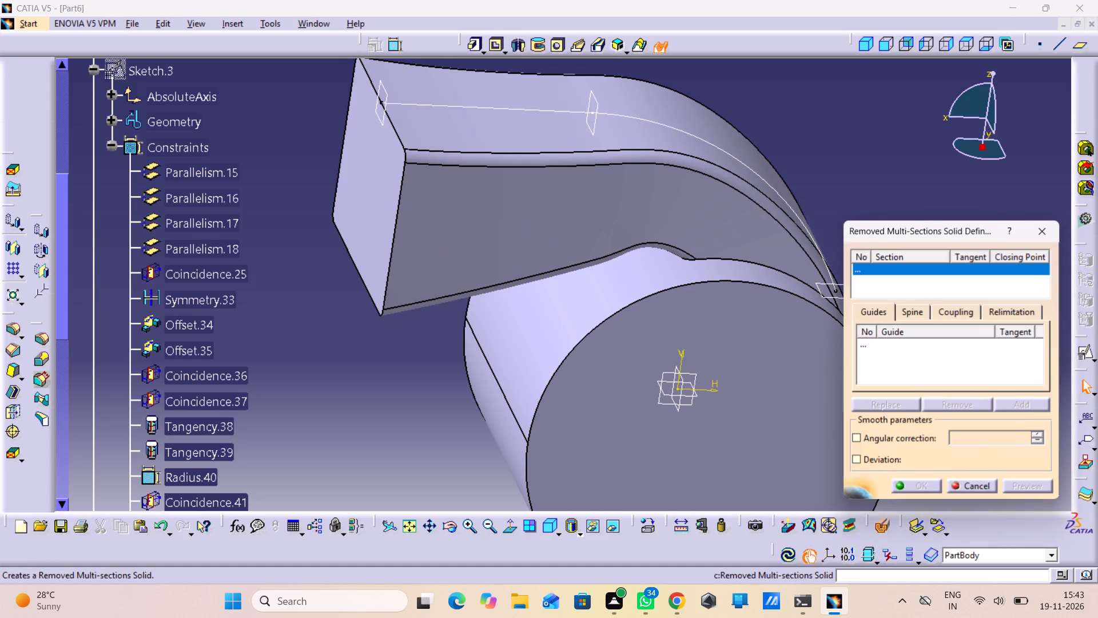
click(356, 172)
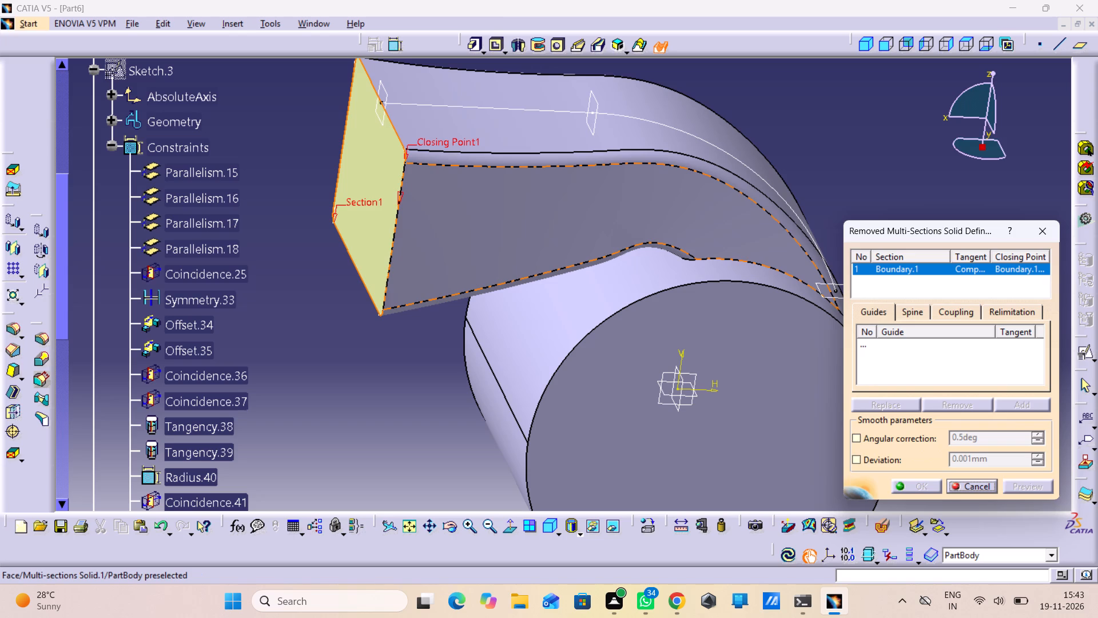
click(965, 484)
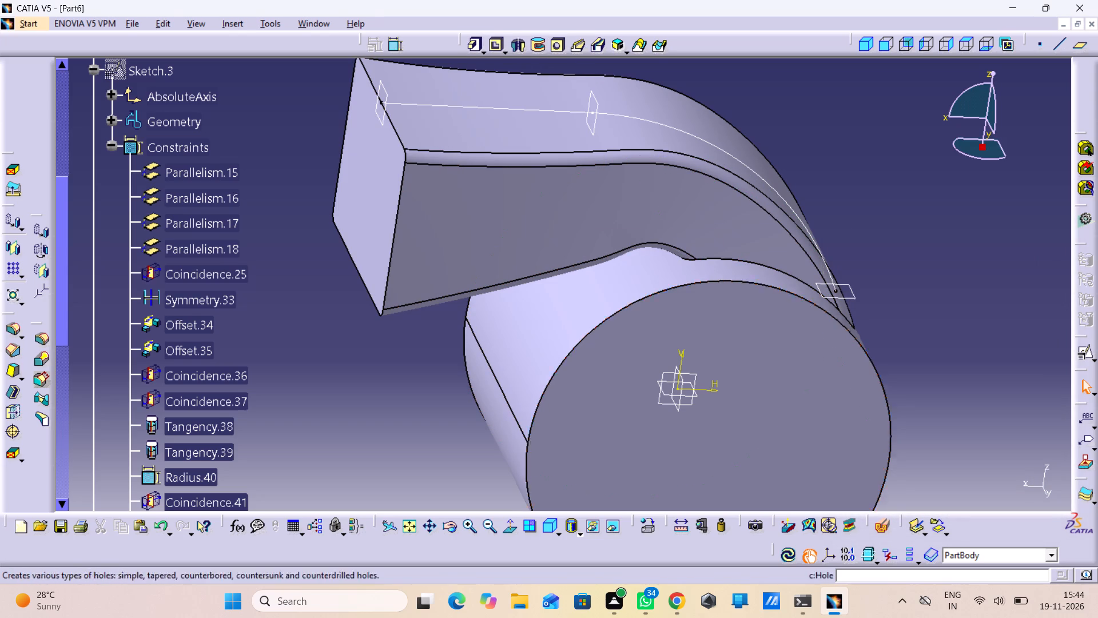
Review the sections and closing points in the lofted duct's Multi-sections Solid definition.
middle_drag(673, 378, 683, 206)
right_drag(682, 375, 683, 206)
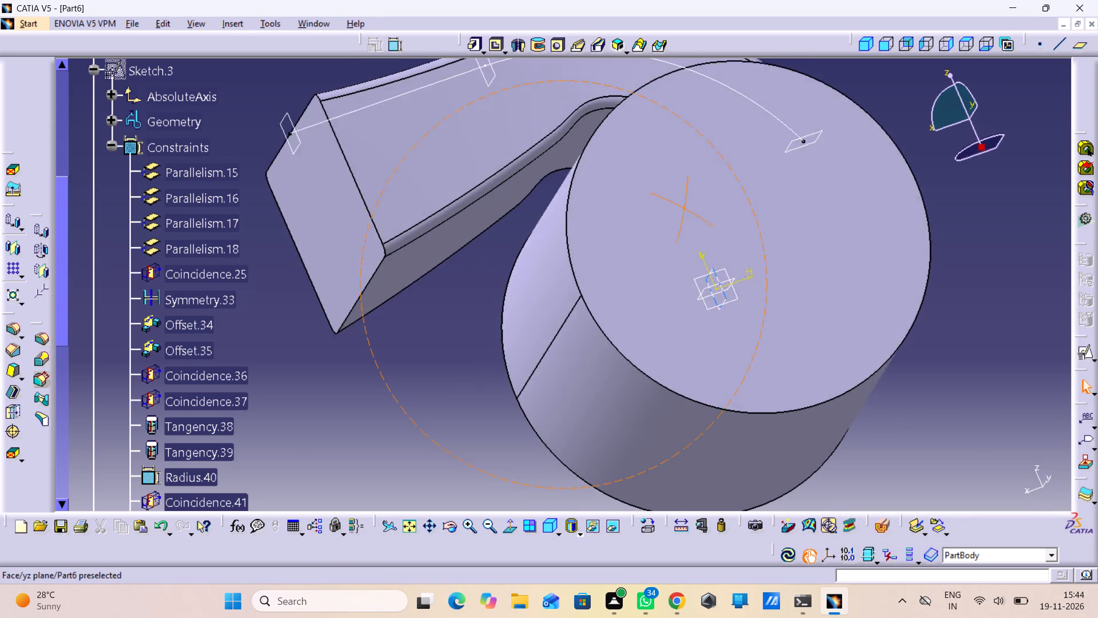
middle_drag(683, 206, 711, 252)
right_drag(683, 206, 712, 253)
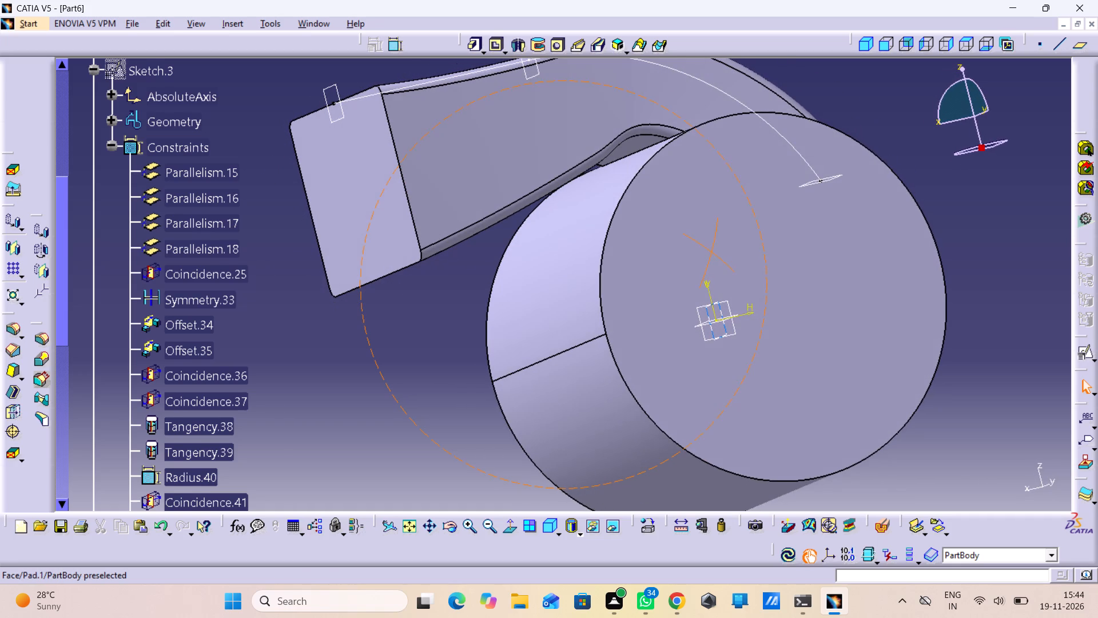
scroll(675, 218, down, 1)
middle_drag(675, 218, 657, 192)
right_click(675, 218)
middle_click(657, 192)
middle_drag(657, 192, 649, 215)
right_click(657, 192)
double_click(544, 211)
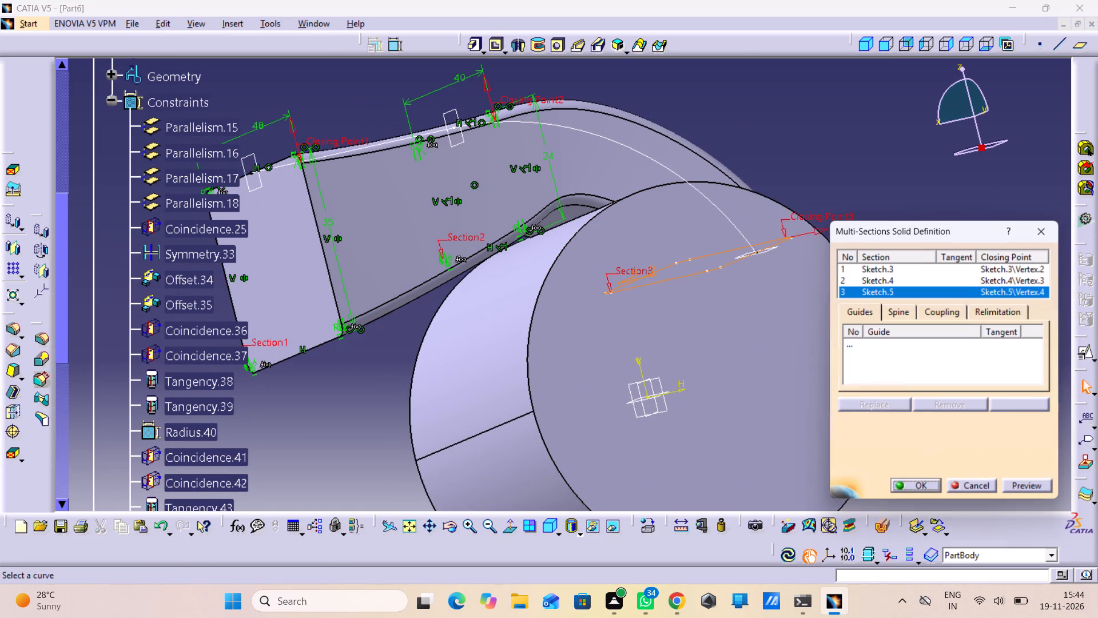
click(964, 488)
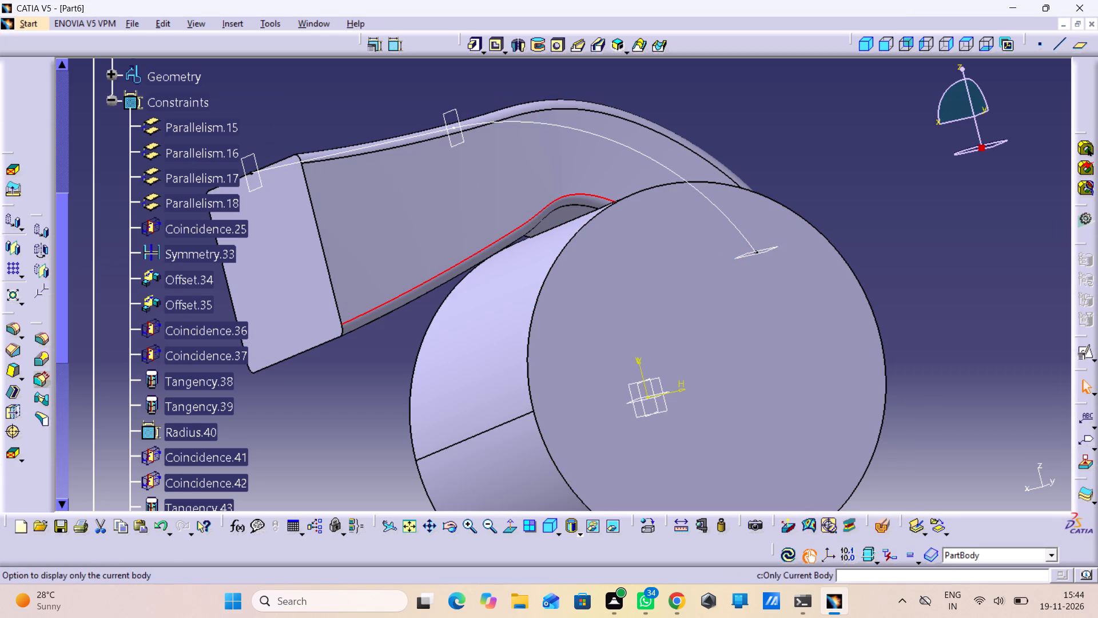
Open Sketch.4, the duct's middle 40 x 24 mm section, and delete the rectangle's center point.
middle_drag(904, 241, 903, 252)
right_click(904, 241)
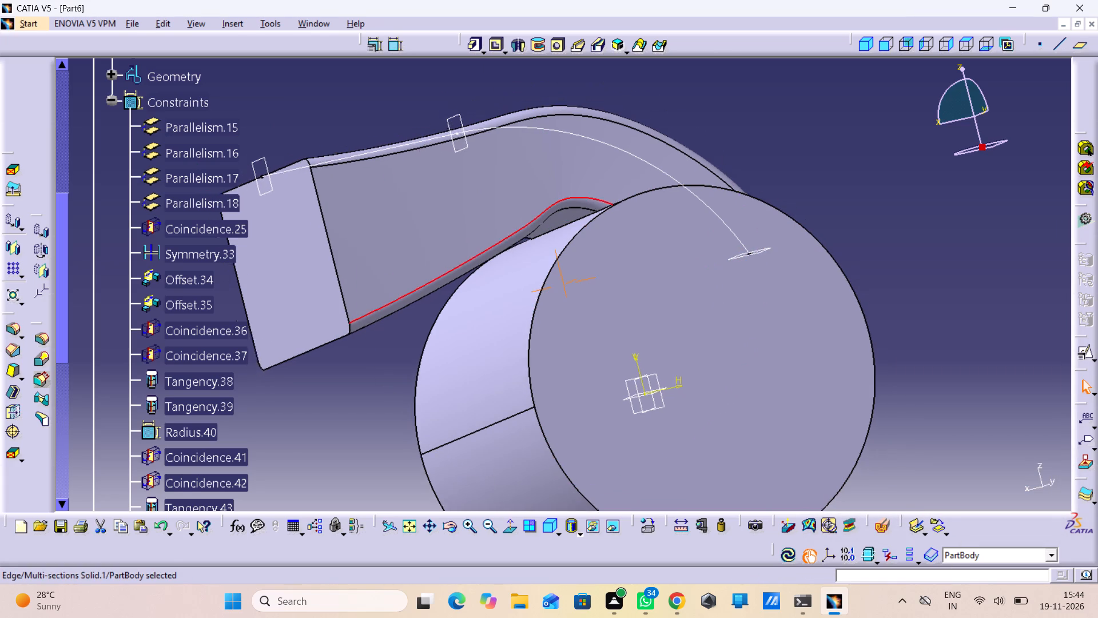
middle_drag(903, 252, 904, 271)
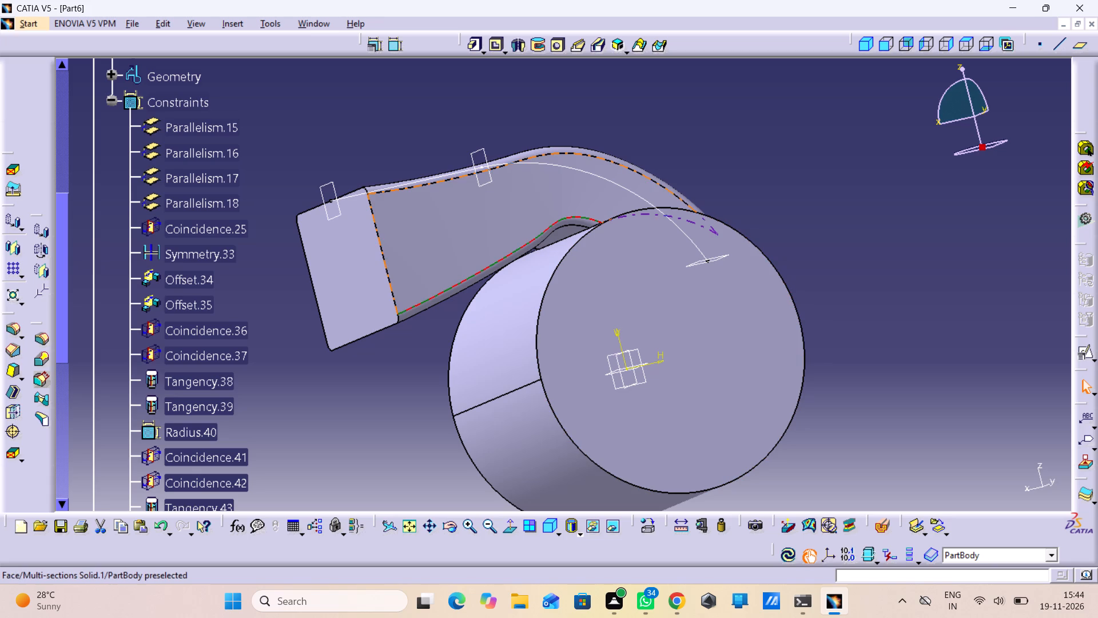
scroll(188, 354, down, 2)
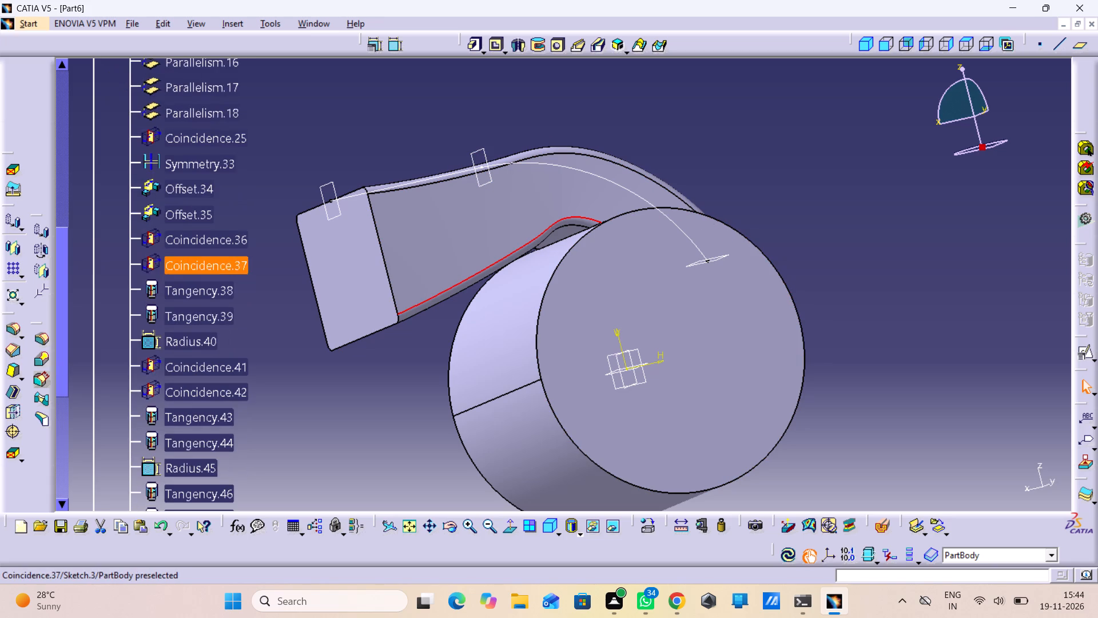
scroll(243, 320, down, 6)
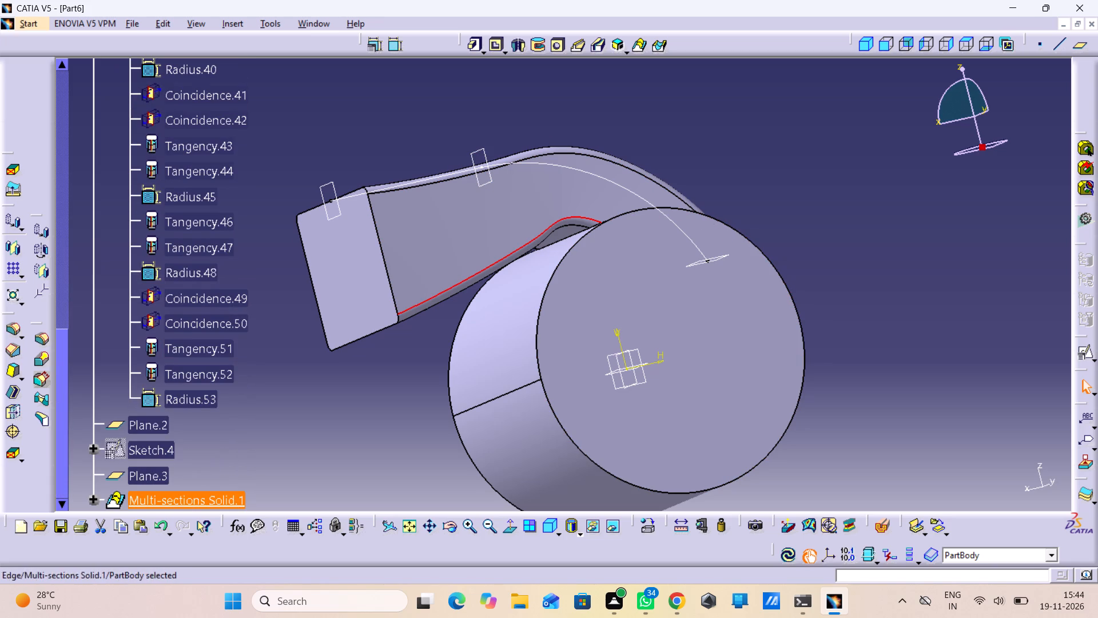
scroll(165, 231, down, 3)
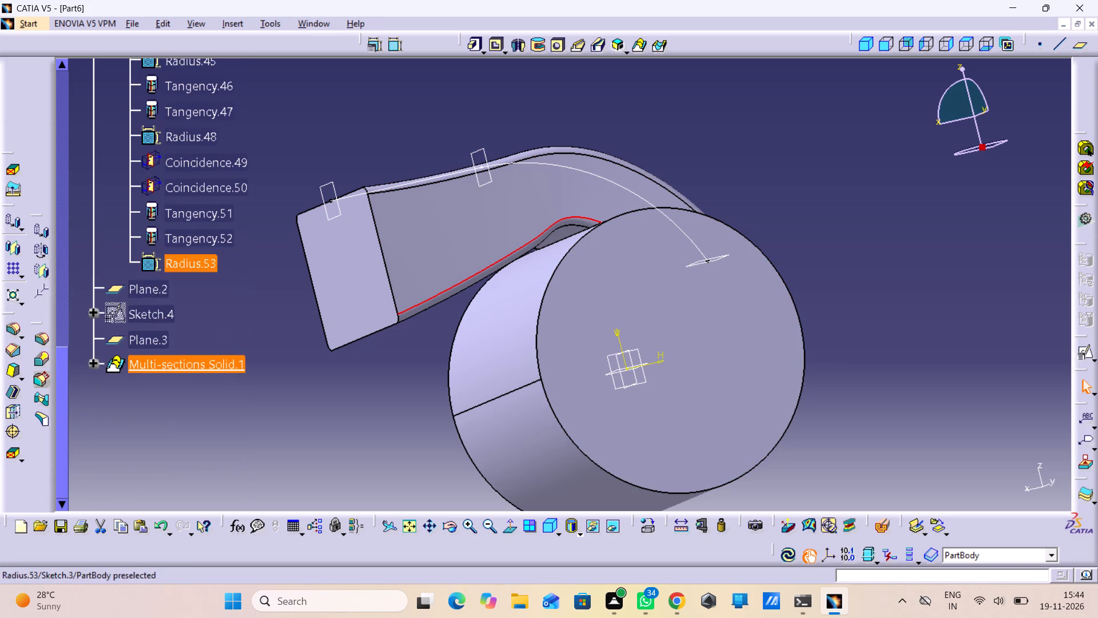
click(151, 312)
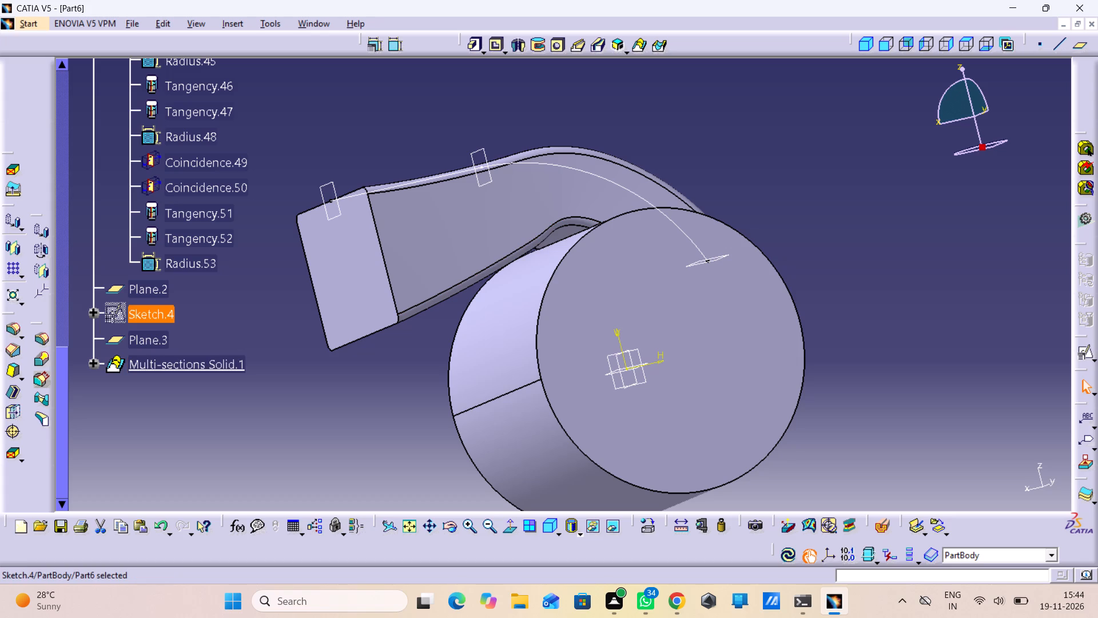
double_click(151, 312)
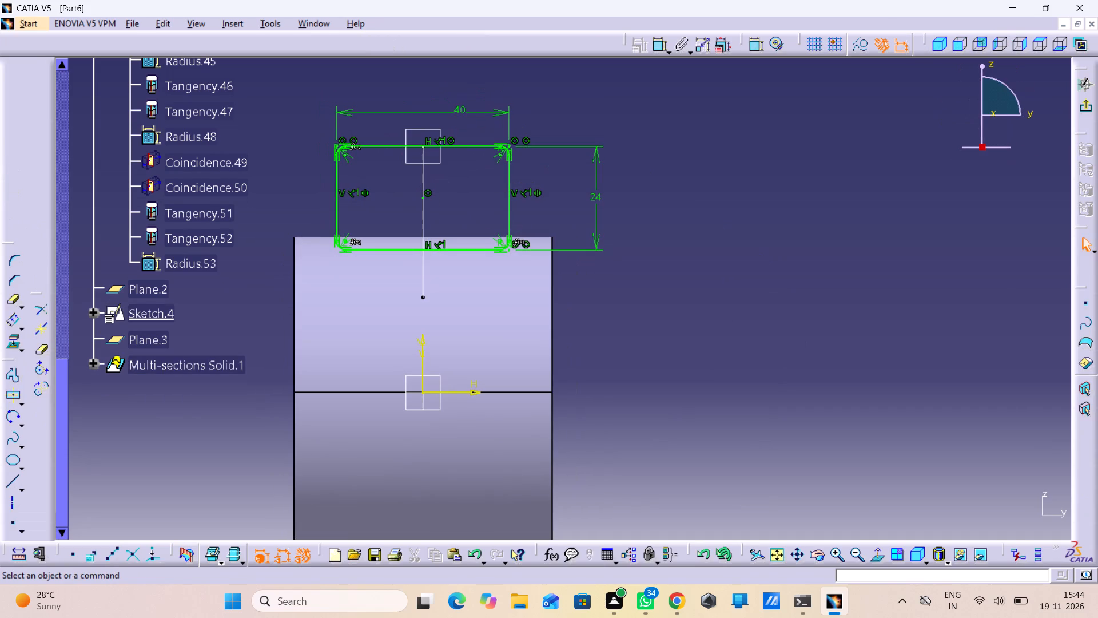
middle_drag(676, 419, 442, 317)
right_drag(674, 419, 442, 317)
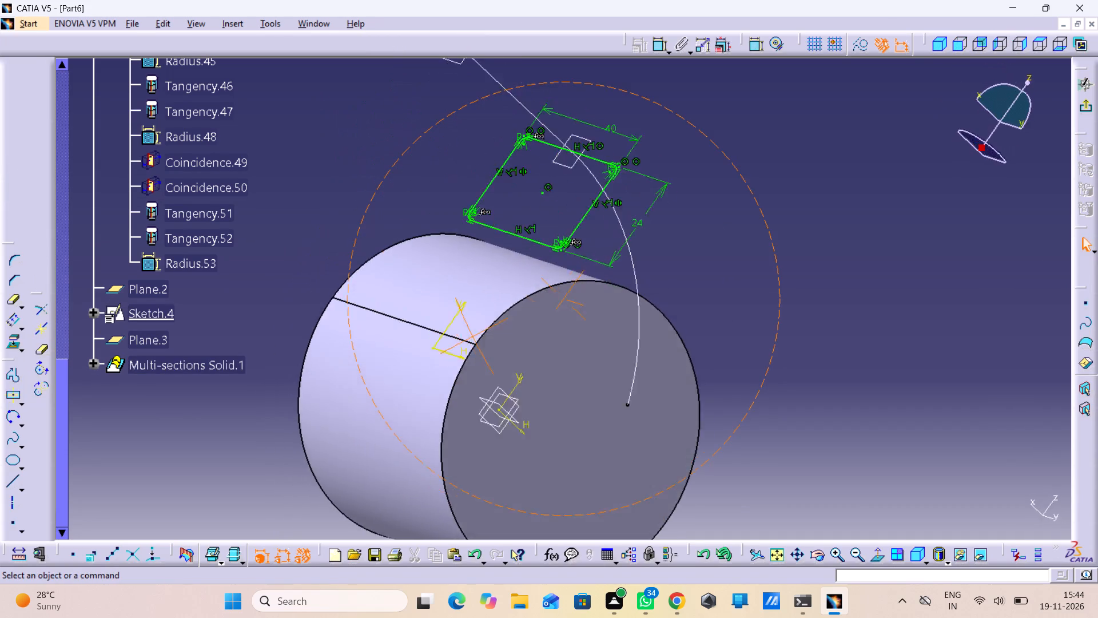
middle_drag(442, 317, 654, 421)
right_drag(442, 317, 654, 421)
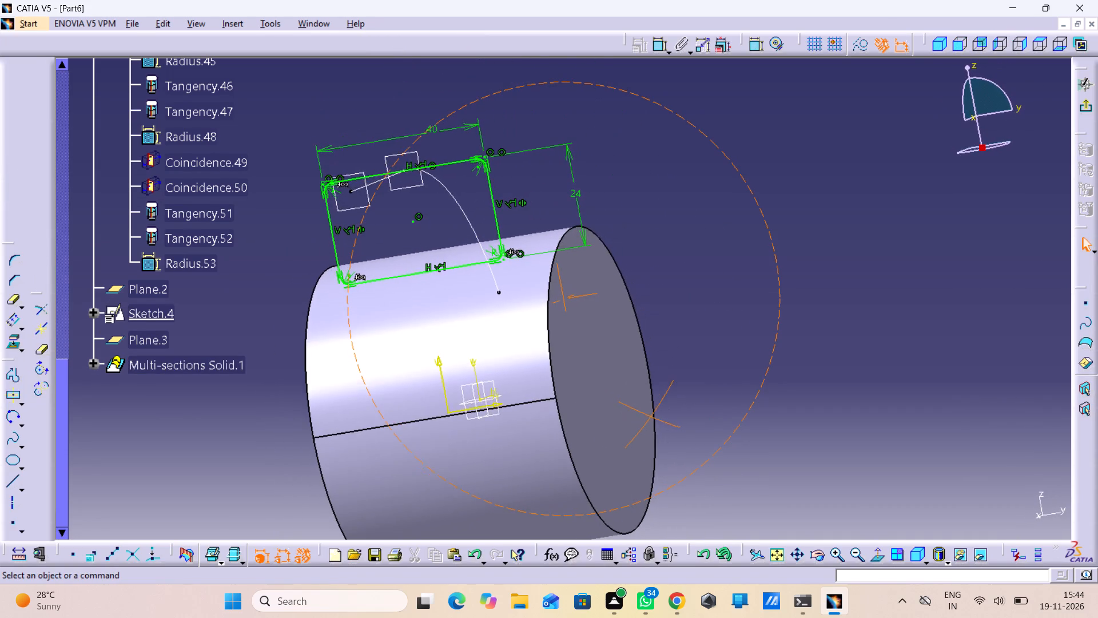
right_drag(654, 421, 656, 422)
middle_drag(654, 421, 656, 422)
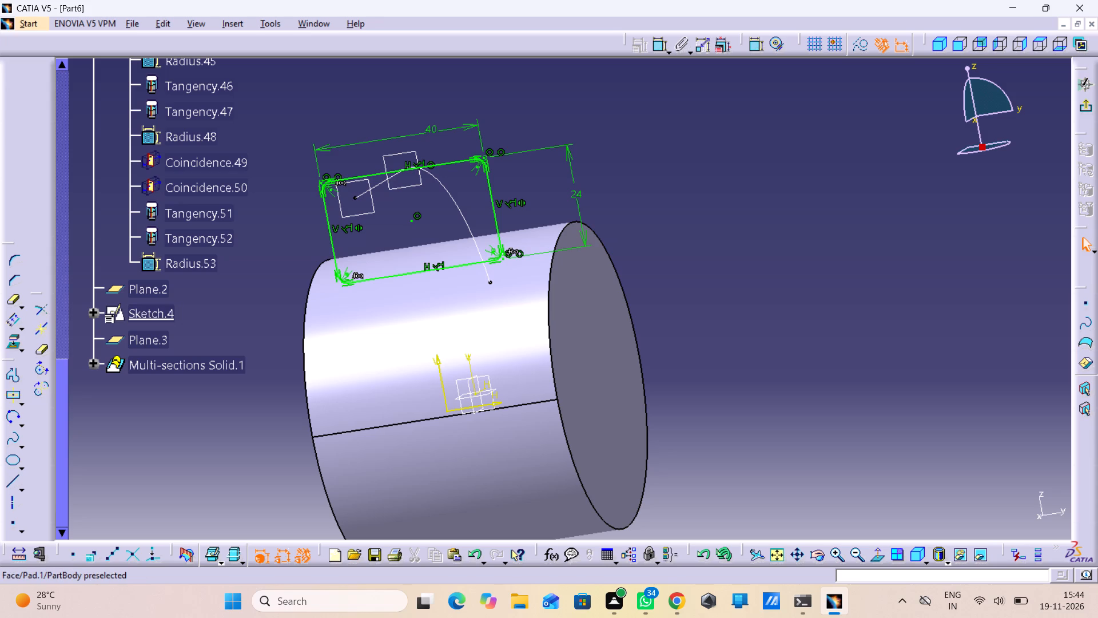
right_click(408, 217)
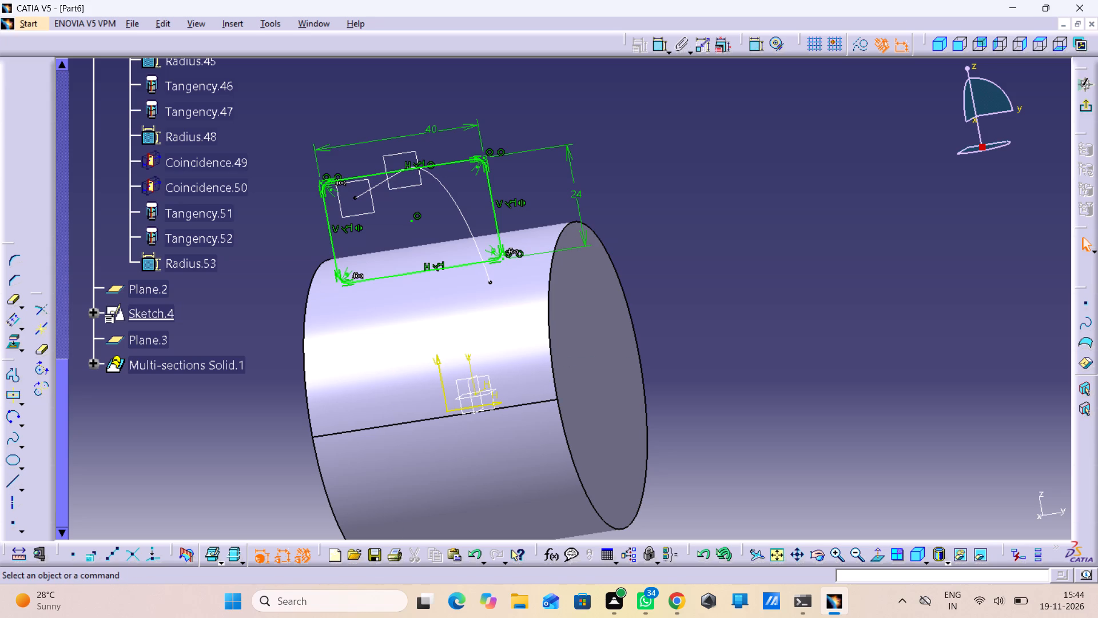
right_click(413, 221)
click(464, 407)
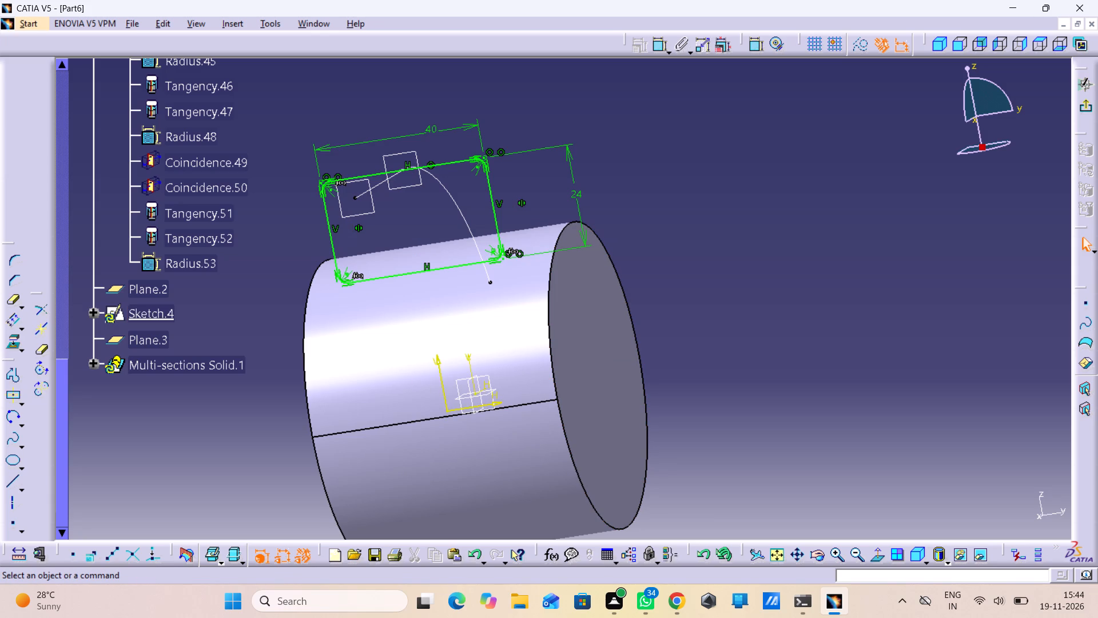
Exit the middle section's sketch and update the part to rebuild the lofted duct.
middle_drag(745, 274, 575, 349)
right_drag(739, 272, 575, 349)
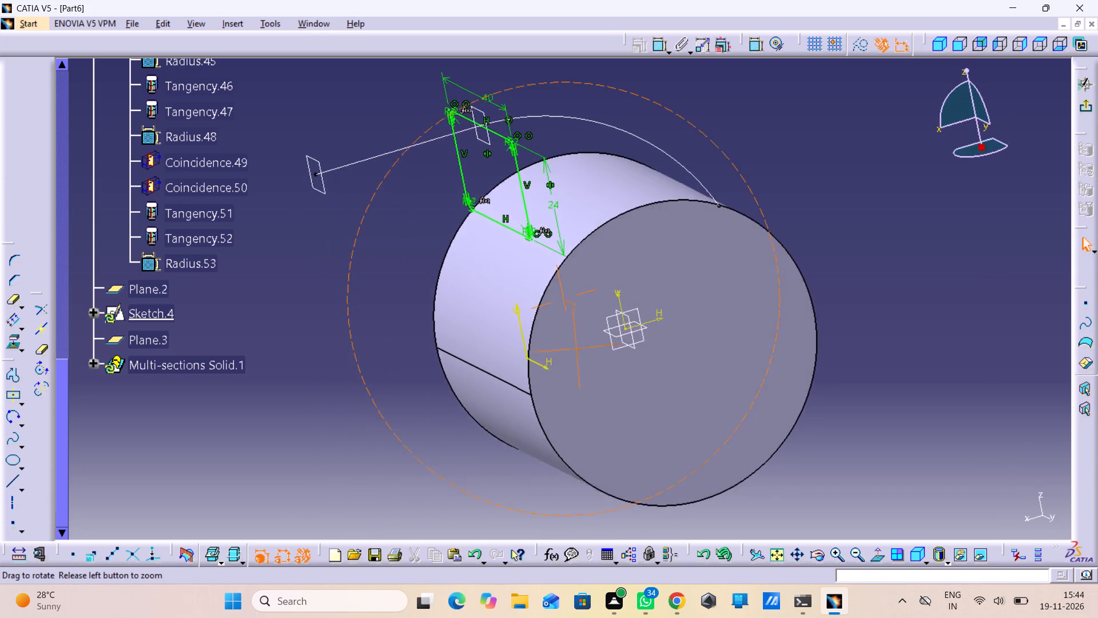
right_drag(575, 349, 575, 351)
middle_drag(575, 349, 575, 351)
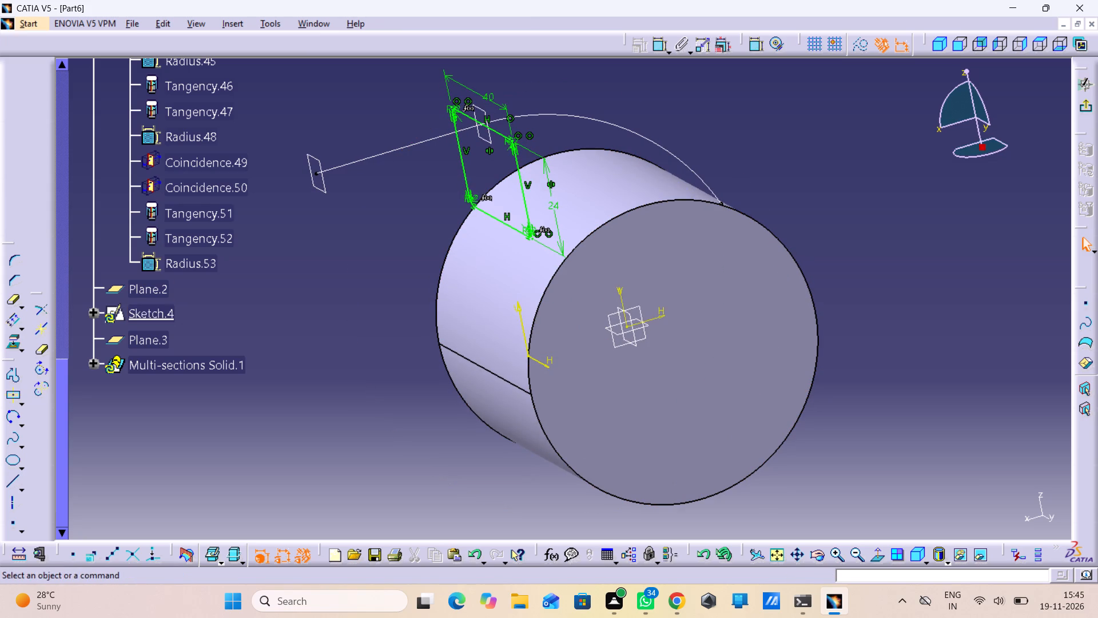
click(1097, 114)
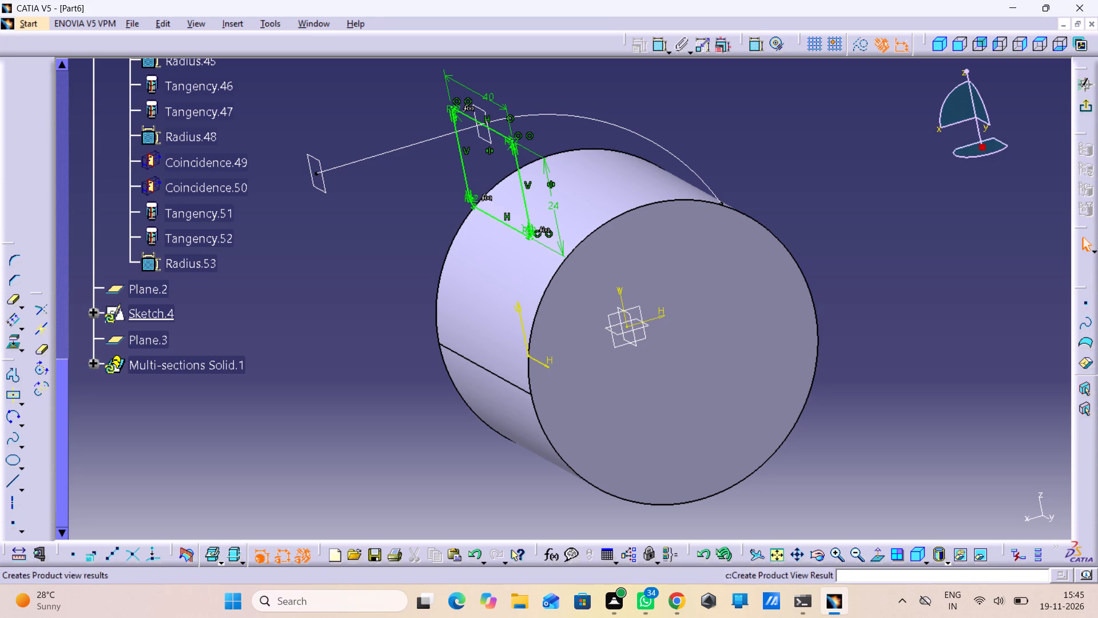
click(1087, 114)
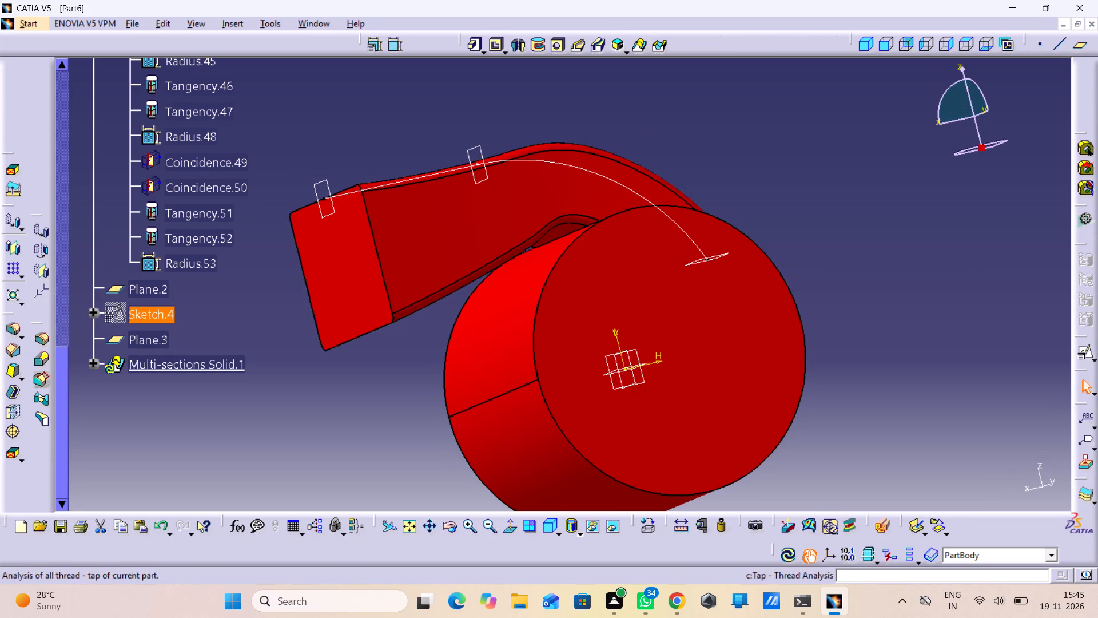
click(797, 551)
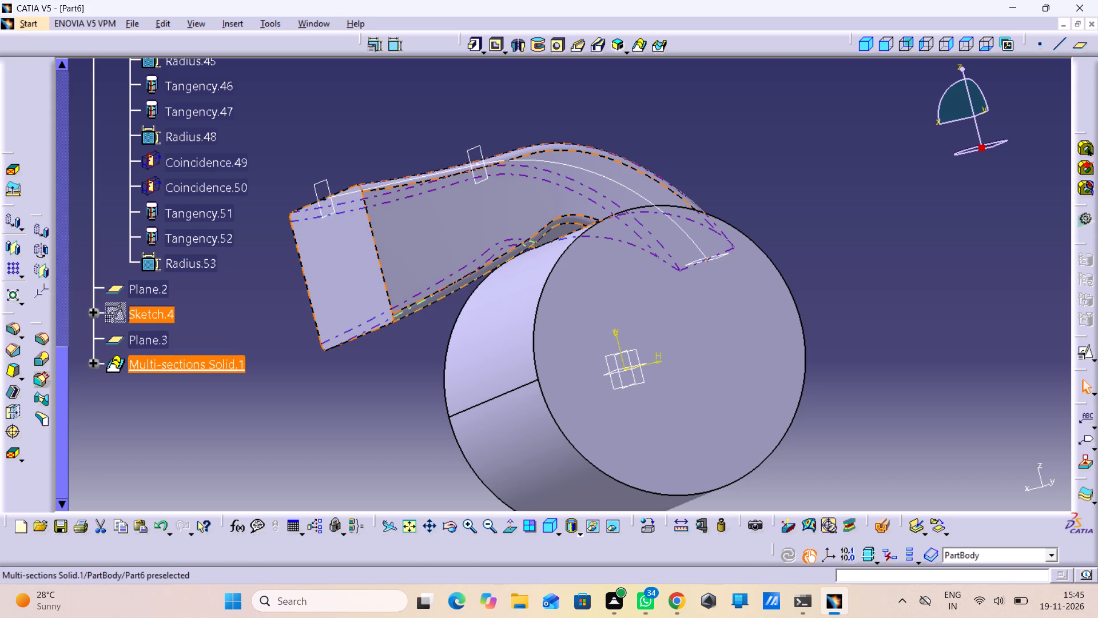
Reopen Sketch.4, the duct's middle rectangular section, for editing and view it at an angle.
double_click(133, 322)
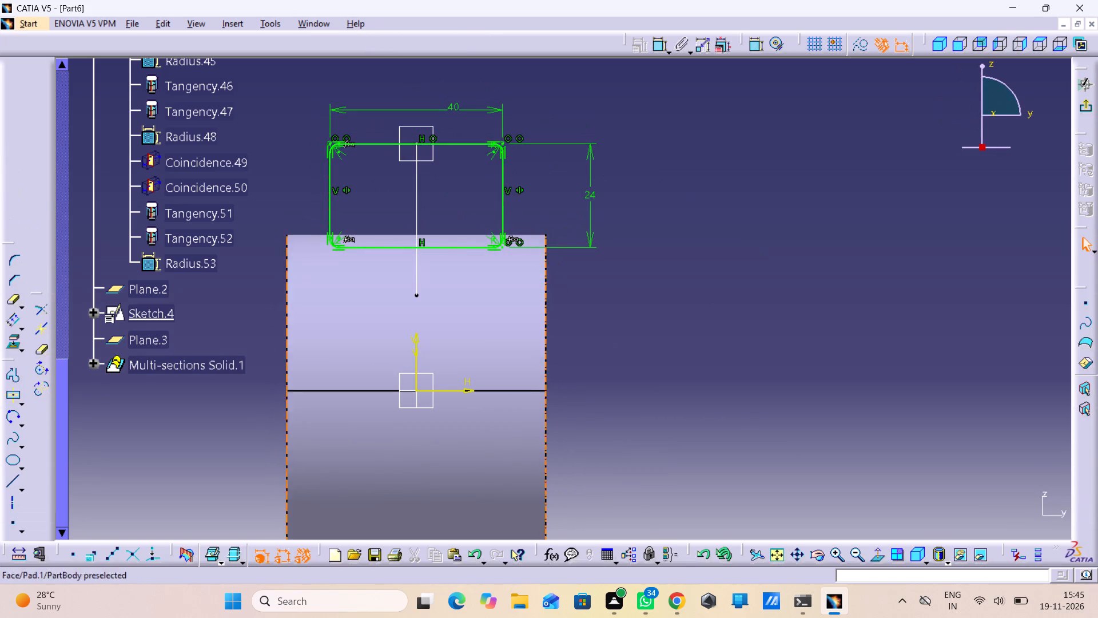
middle_drag(761, 415, 598, 407)
right_drag(755, 414, 598, 407)
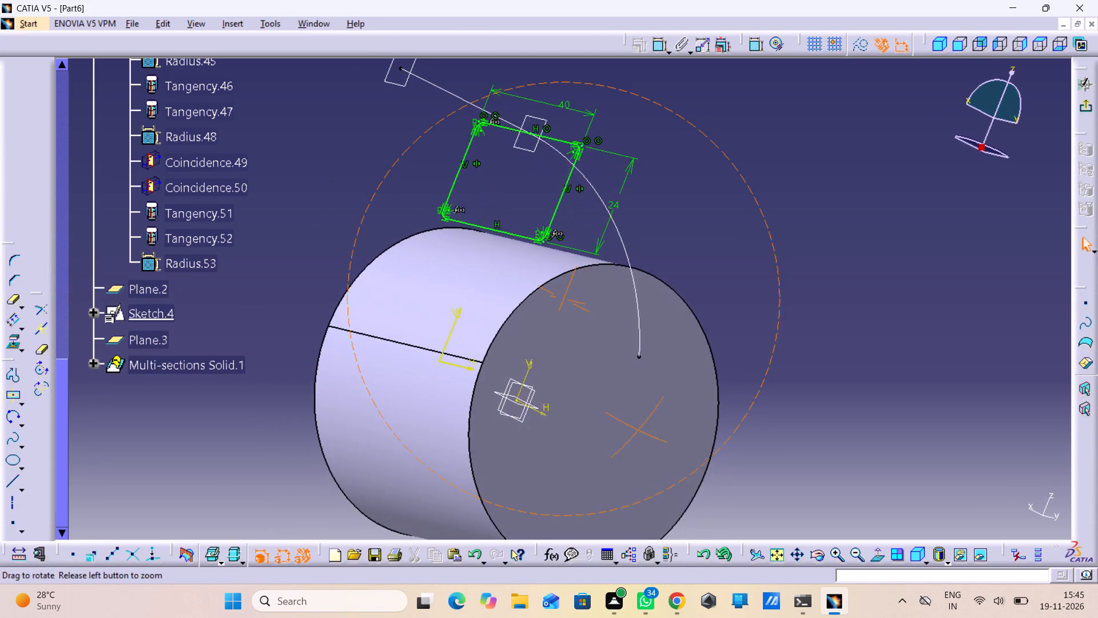
right_drag(598, 407, 630, 364)
middle_drag(598, 407, 630, 364)
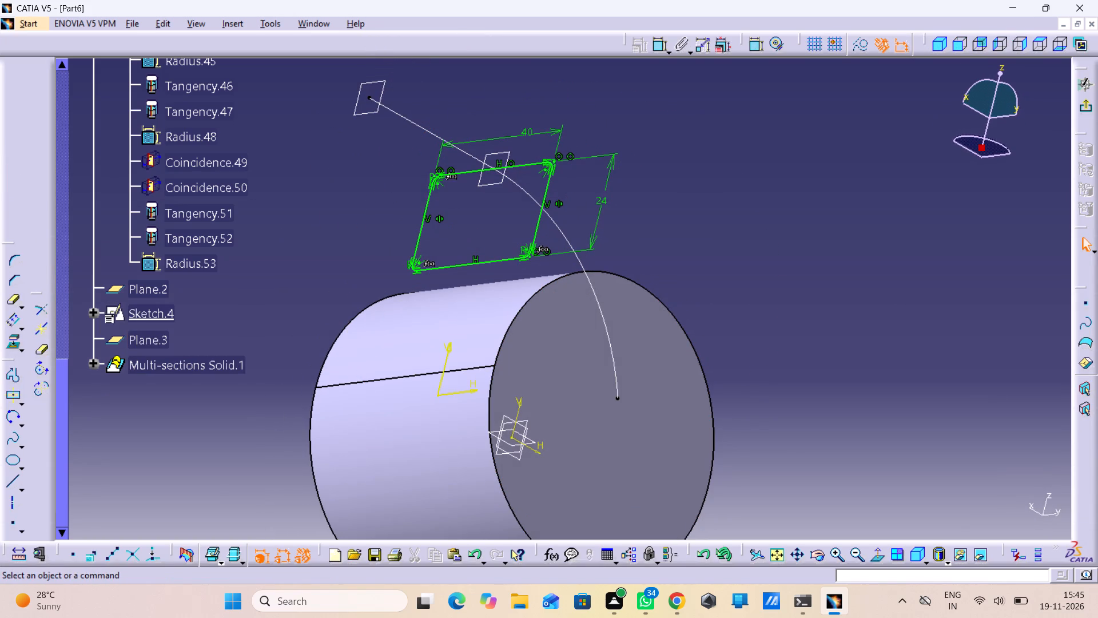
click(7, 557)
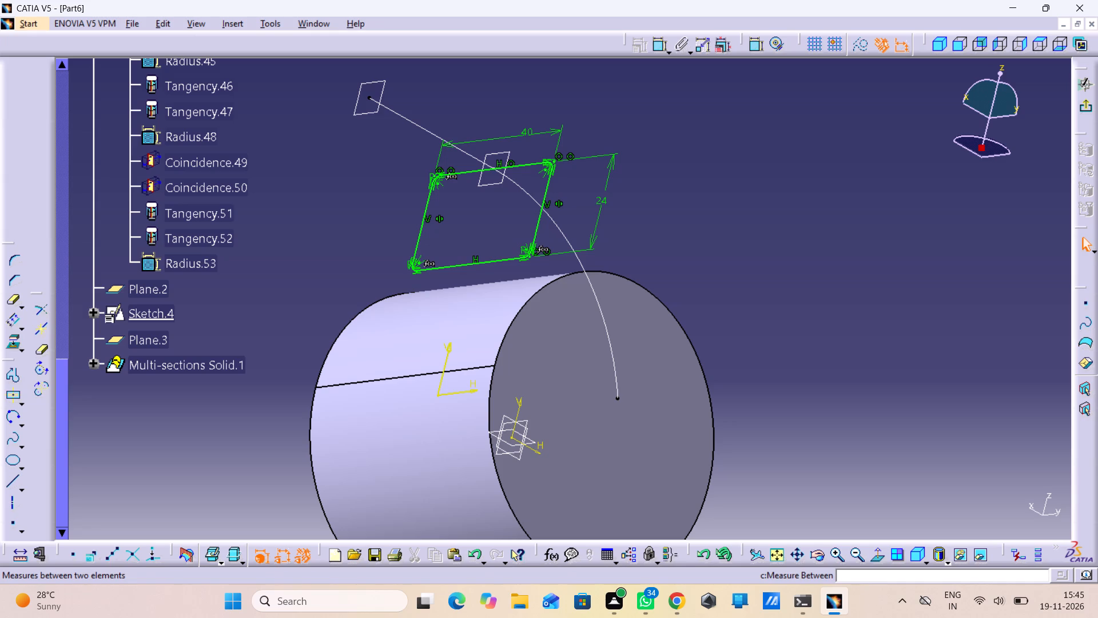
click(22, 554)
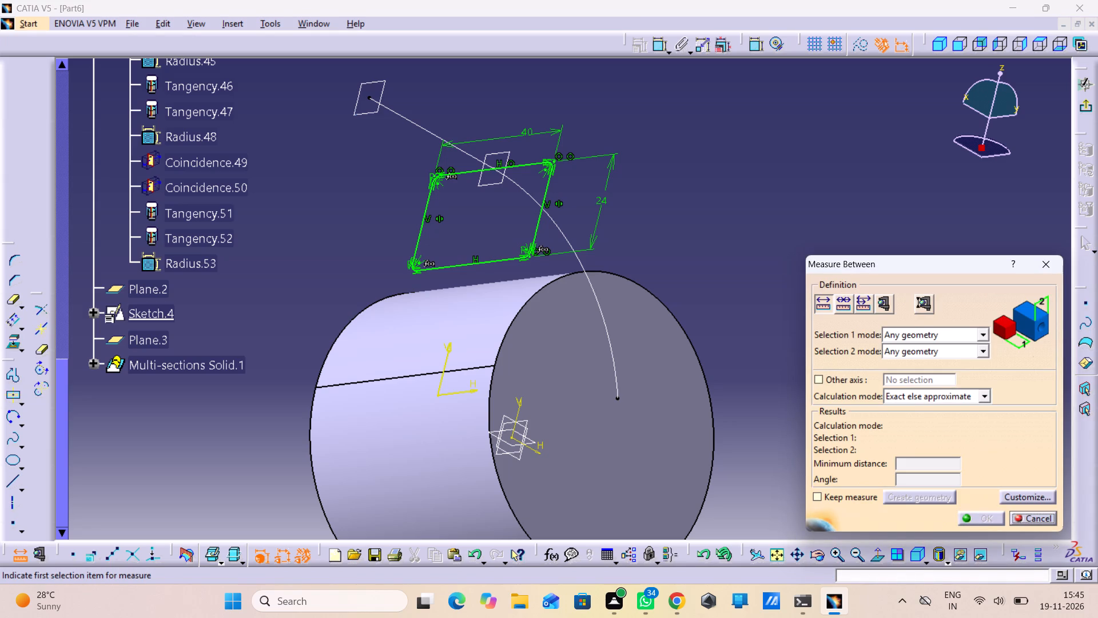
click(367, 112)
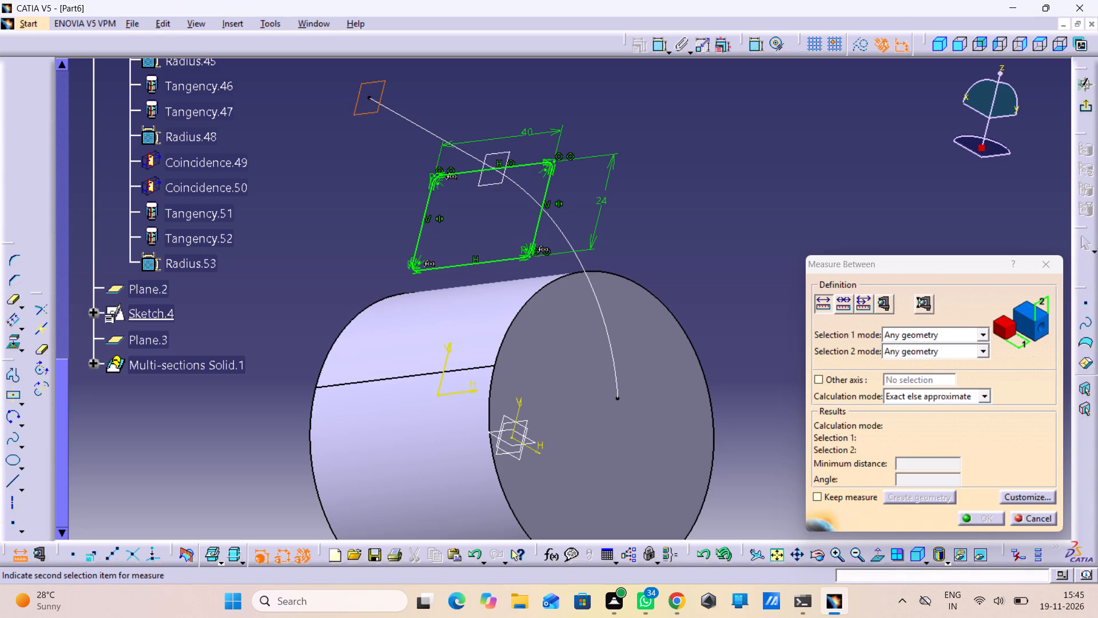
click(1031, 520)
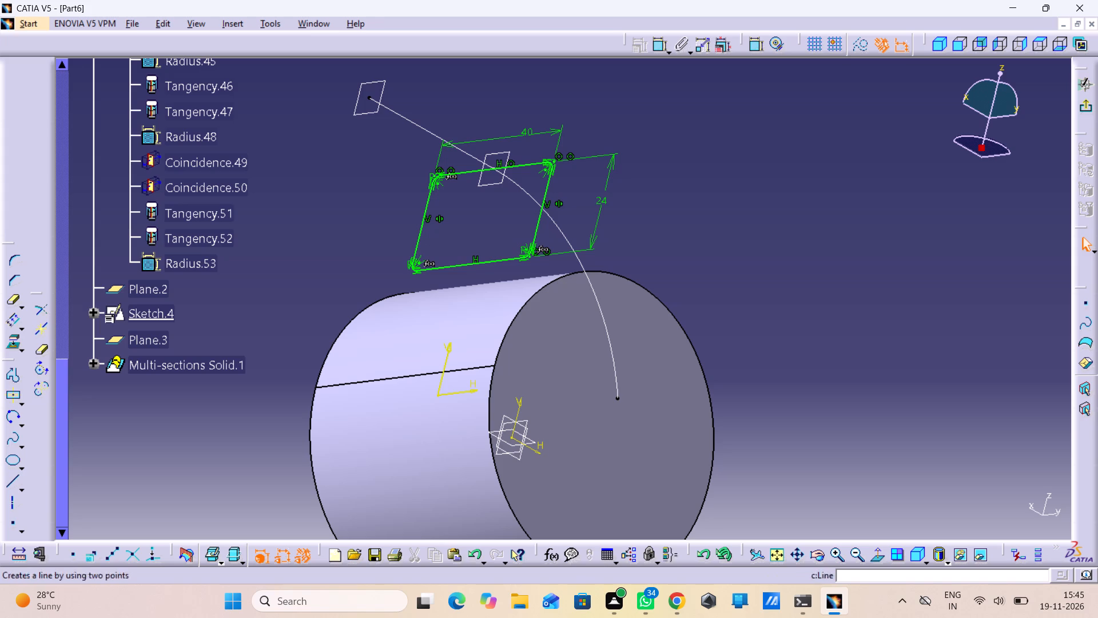
Measure the distance between Plane.2 and the circular edge of the cylinder's end face.
click(22, 553)
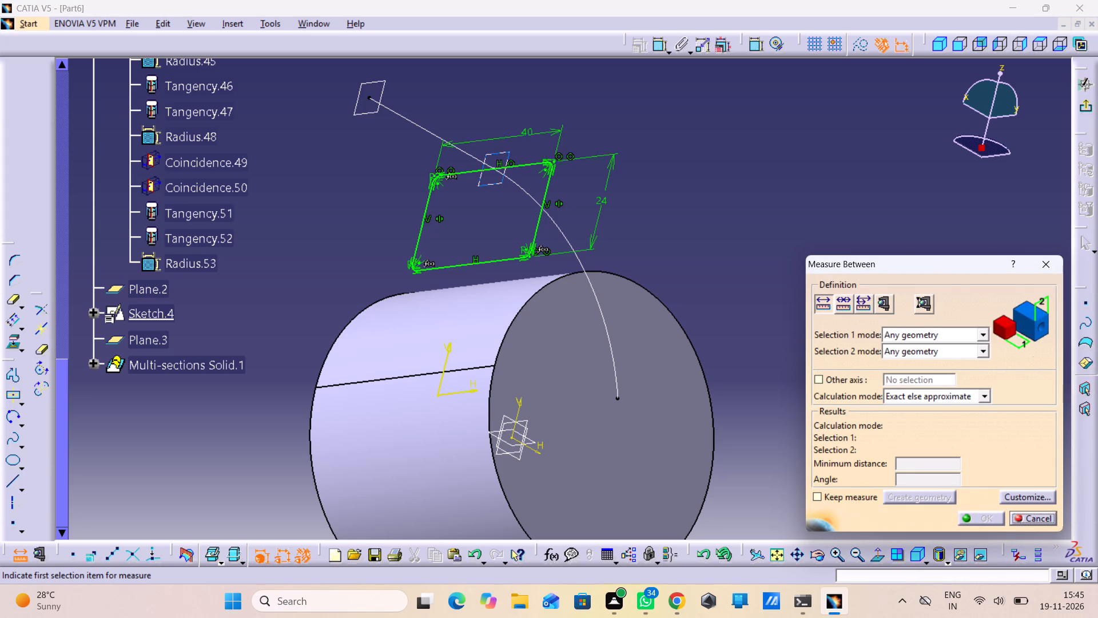
click(494, 181)
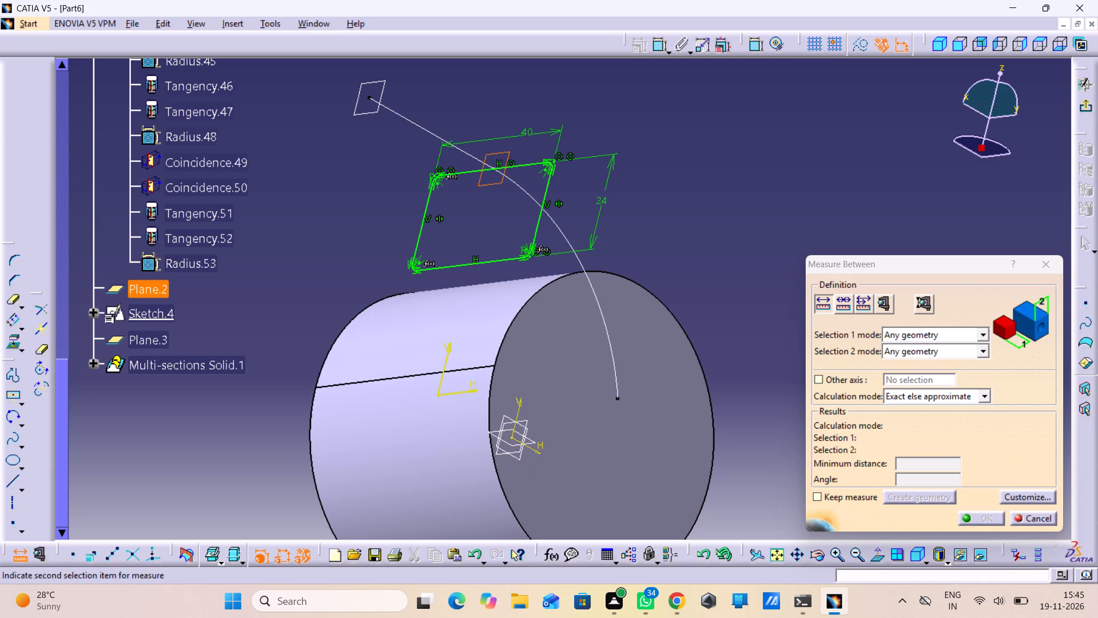
drag(493, 383, 504, 398)
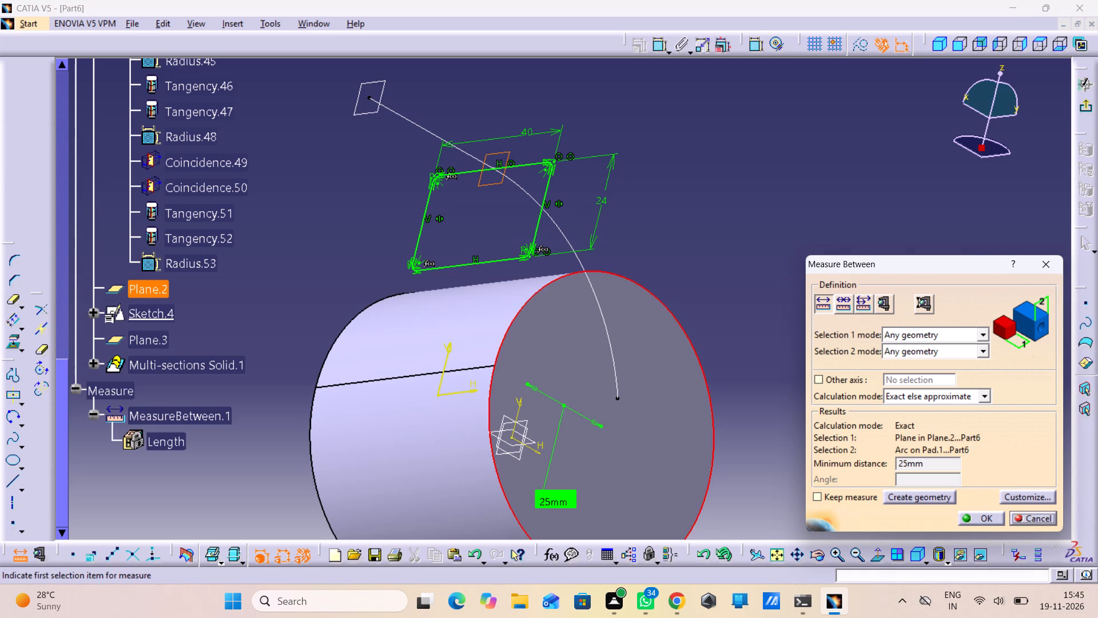
click(1043, 514)
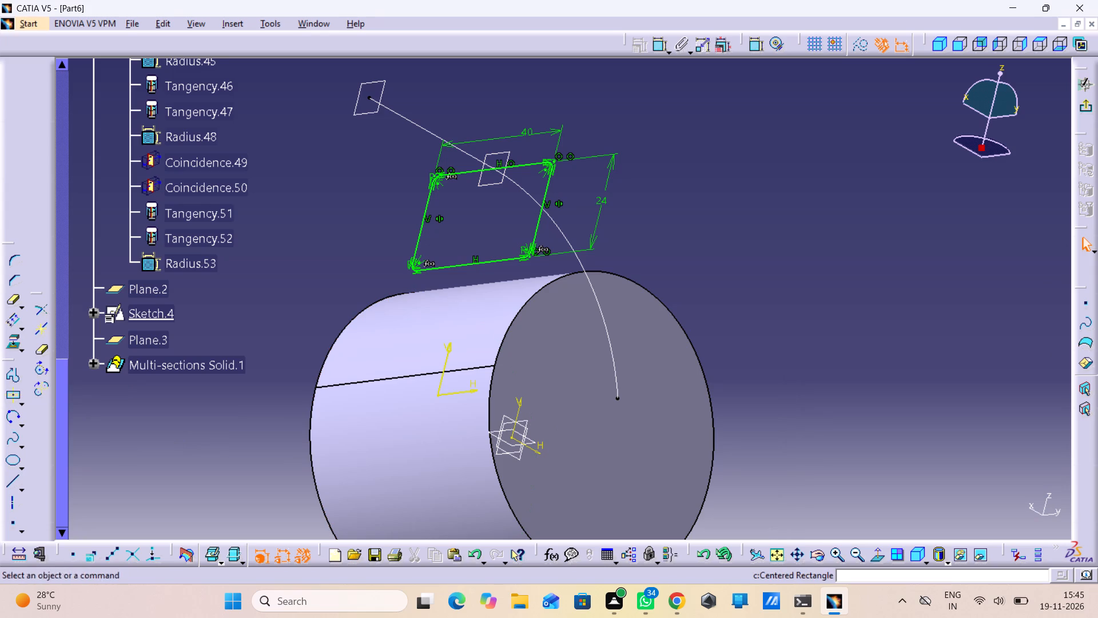
Measure the distance between Plane.2 and the vertical sketch axis at the cylinder's center, and inspect it from several angles.
click(21, 559)
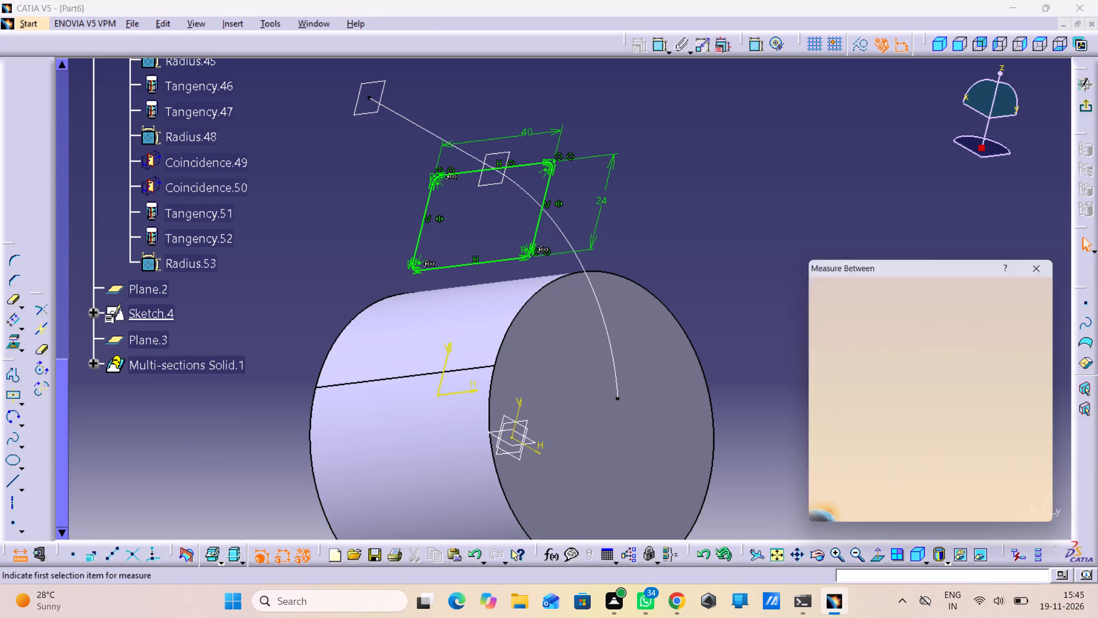
click(501, 183)
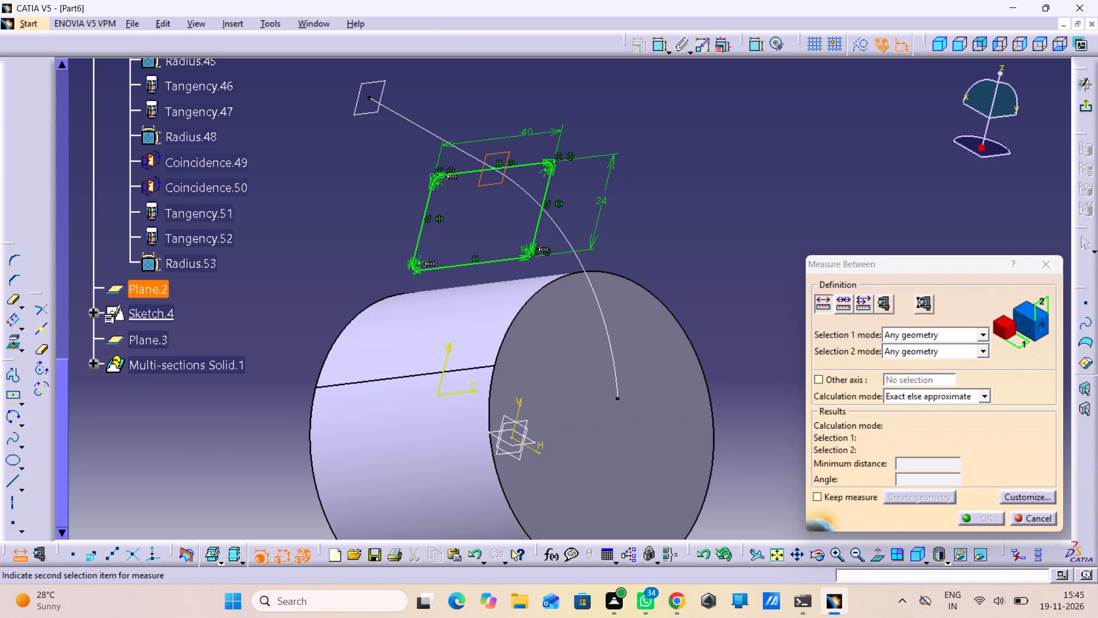
click(515, 418)
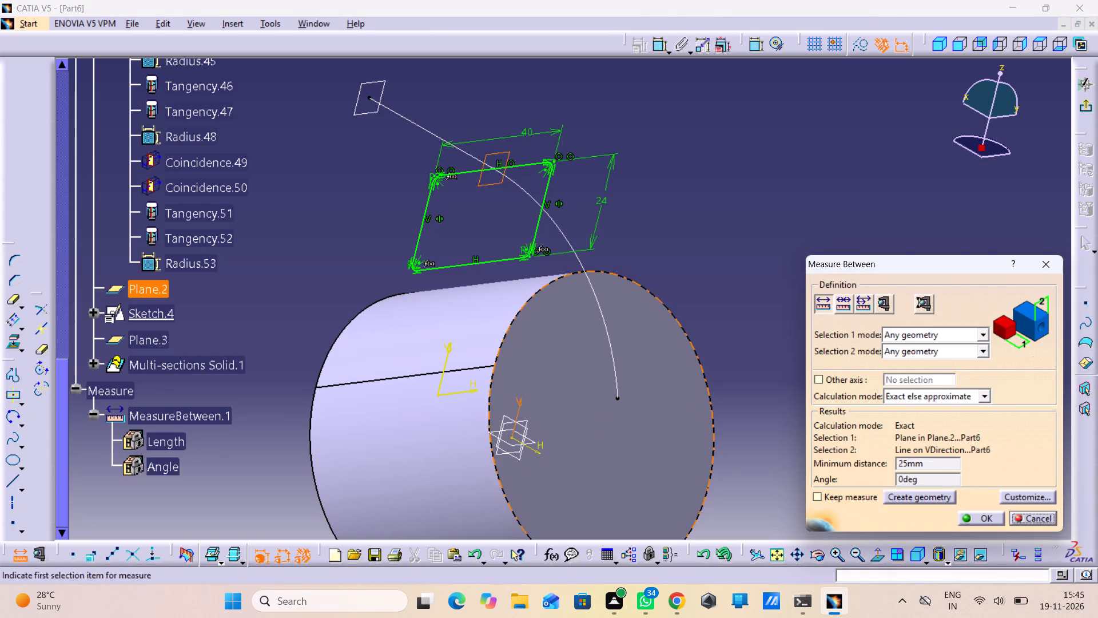
middle_drag(656, 216, 657, 215)
right_click(657, 215)
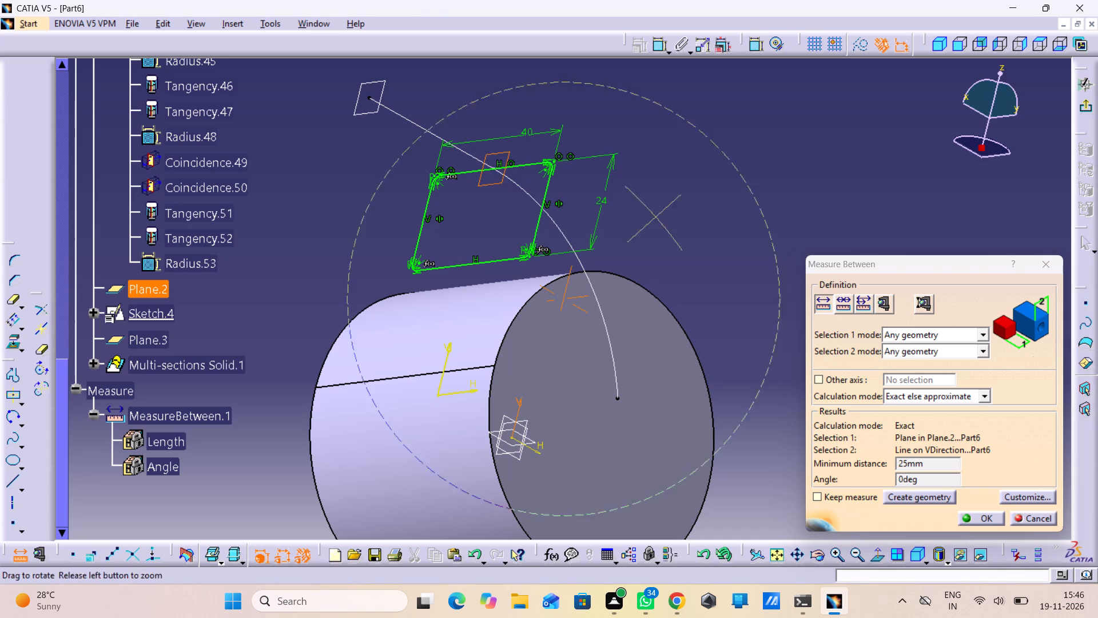
middle_drag(657, 215, 677, 270)
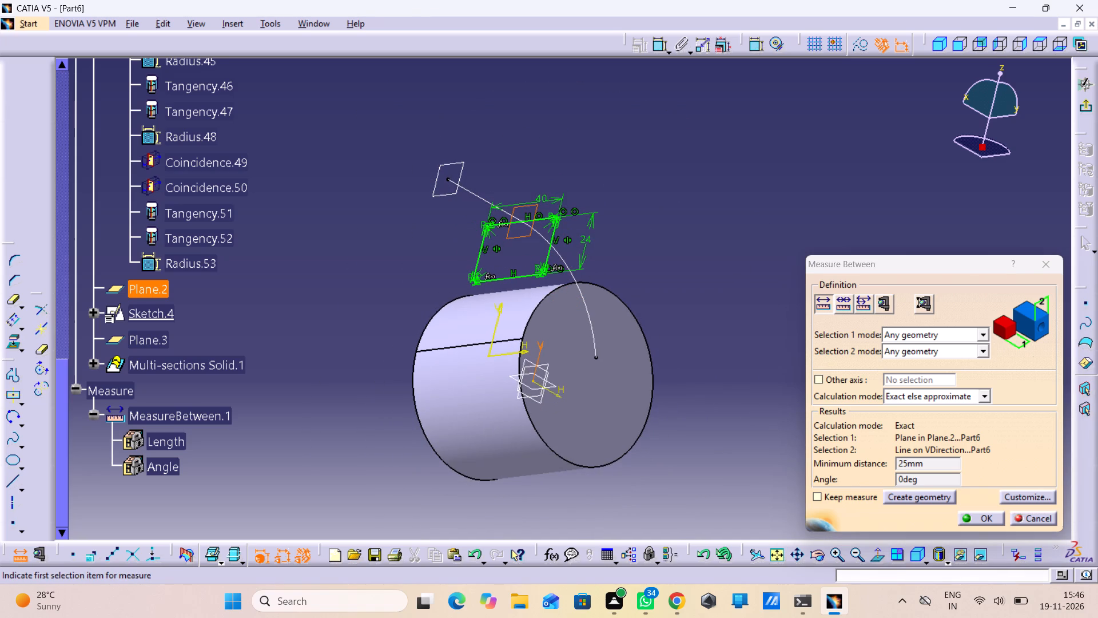
middle_drag(665, 209, 586, 169)
right_drag(645, 191, 586, 169)
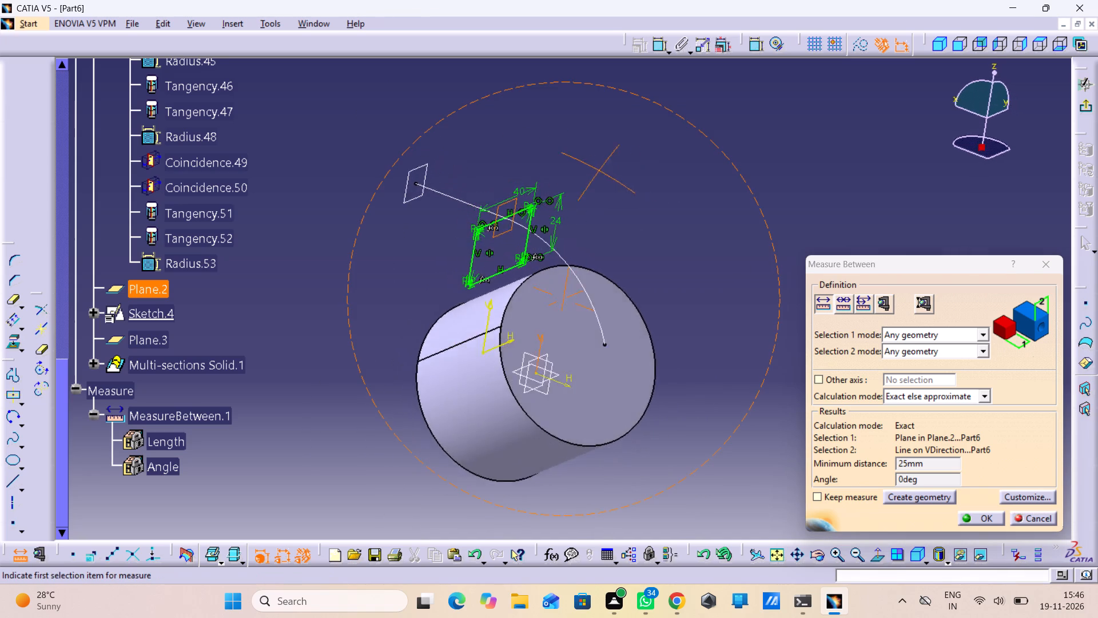
middle_drag(586, 169, 399, 288)
right_drag(586, 169, 399, 288)
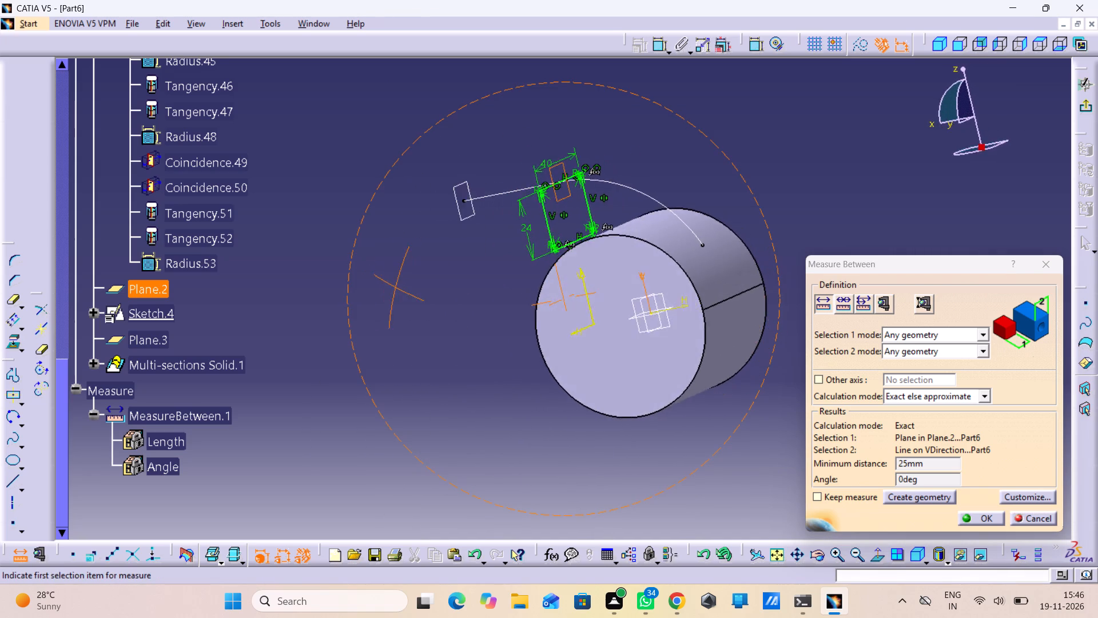
middle_drag(399, 288, 544, 338)
right_drag(399, 288, 544, 338)
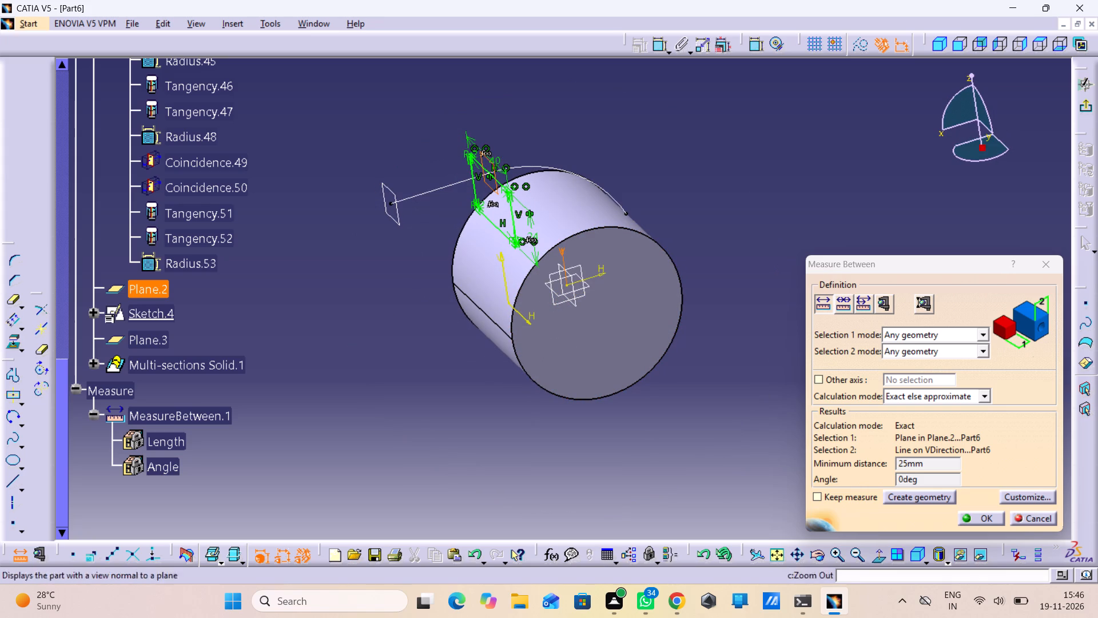
click(1034, 520)
click(730, 414)
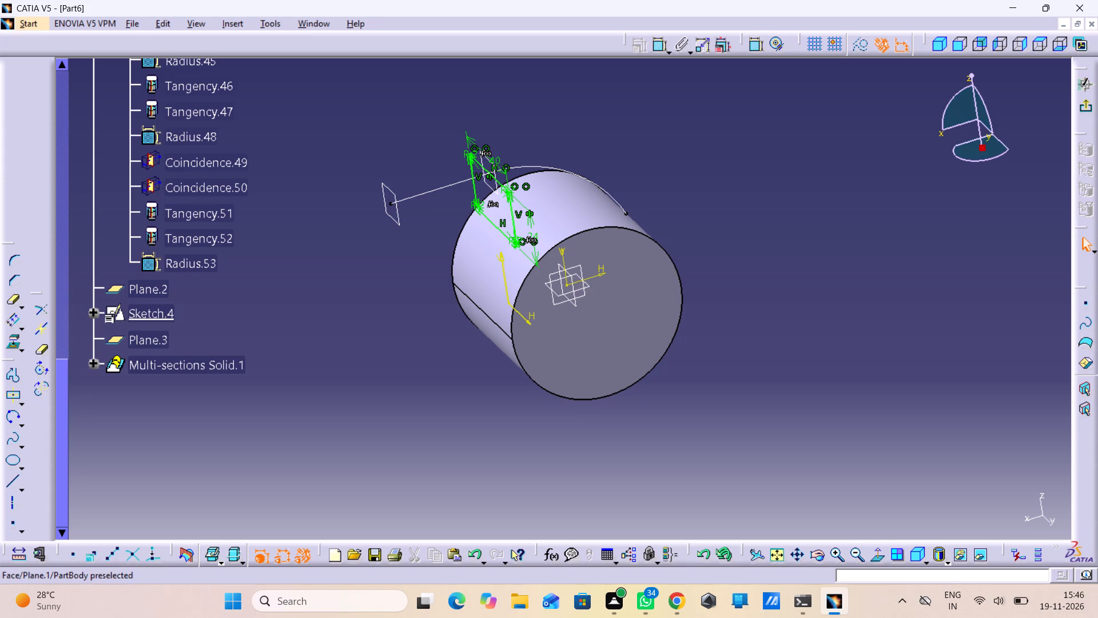
Exit the middle section's sketch and open Sketch.3, the duct's 48 x 35 mm end section, for editing.
click(394, 192)
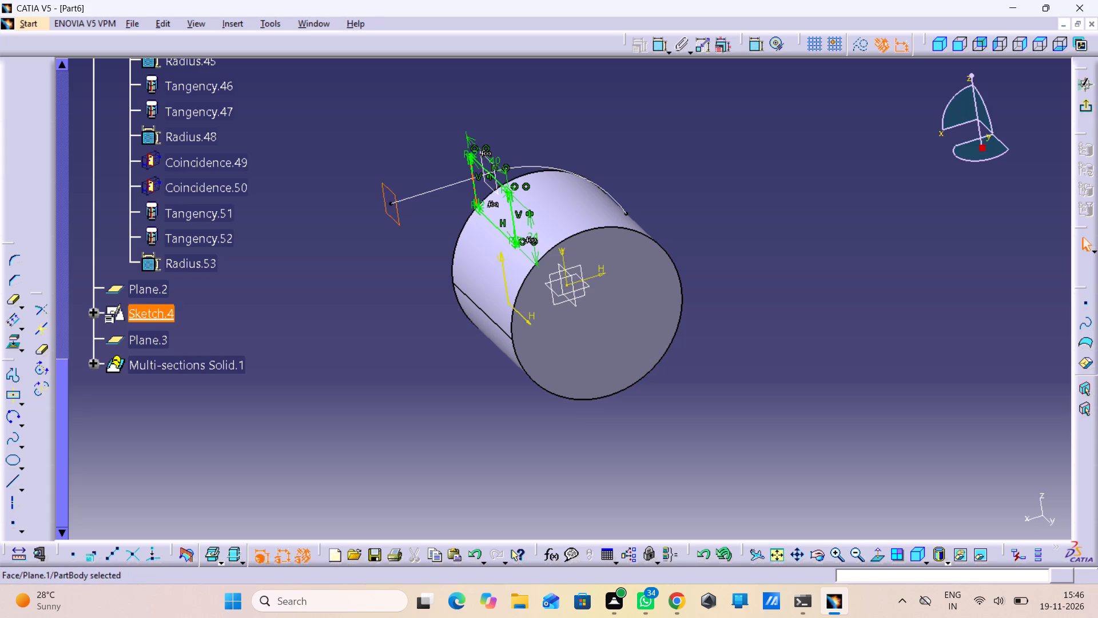
click(1088, 101)
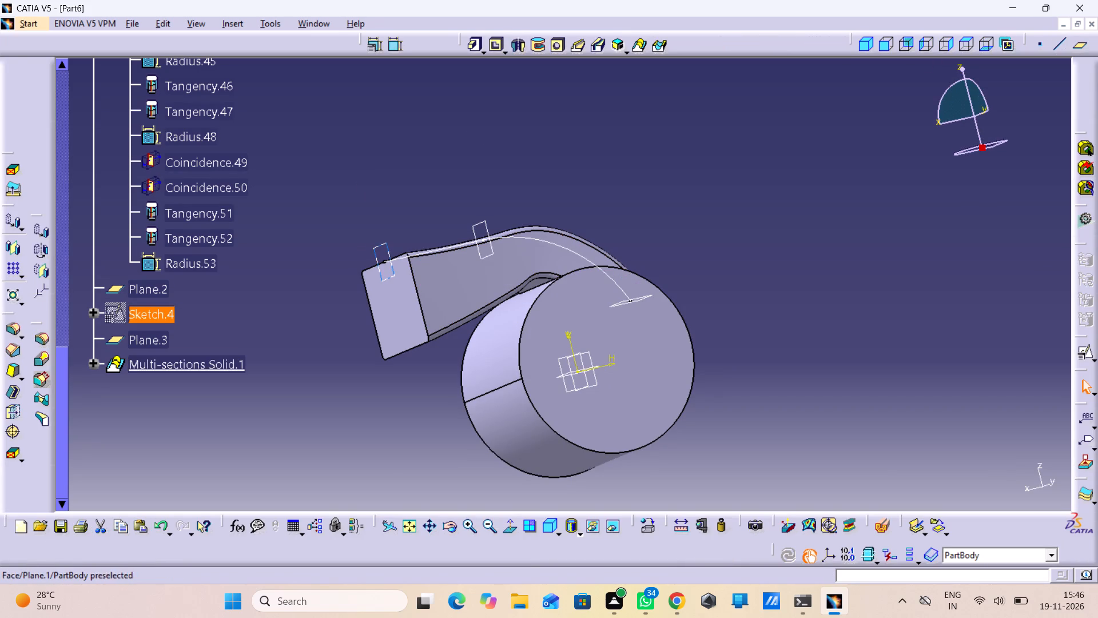
click(377, 241)
scroll(215, 263, up, 5)
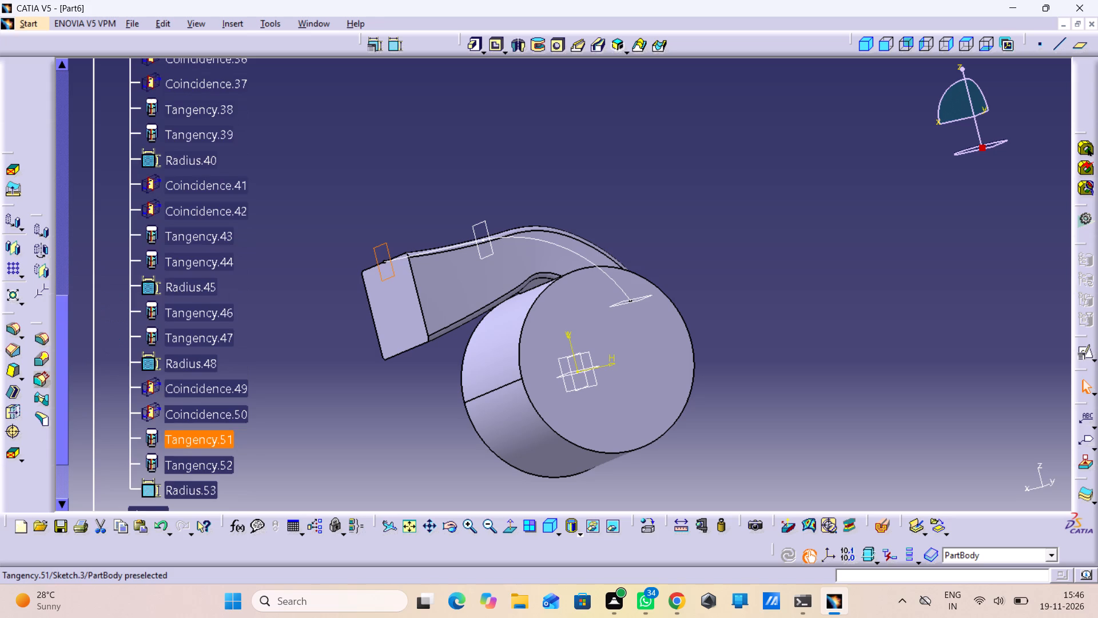
scroll(213, 262, up, 9)
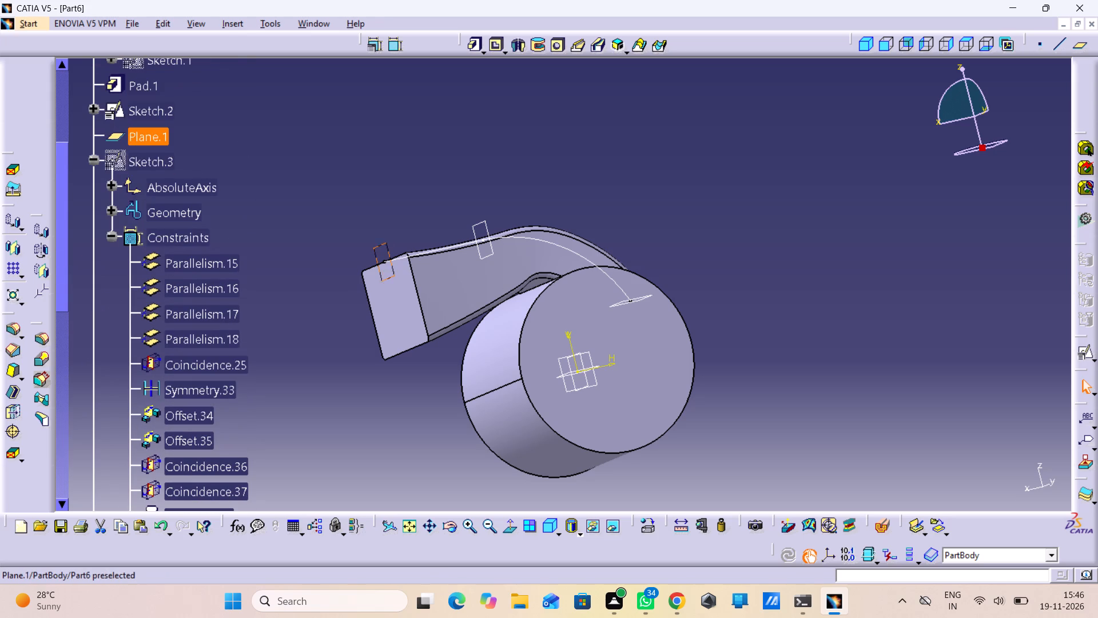
double_click(136, 156)
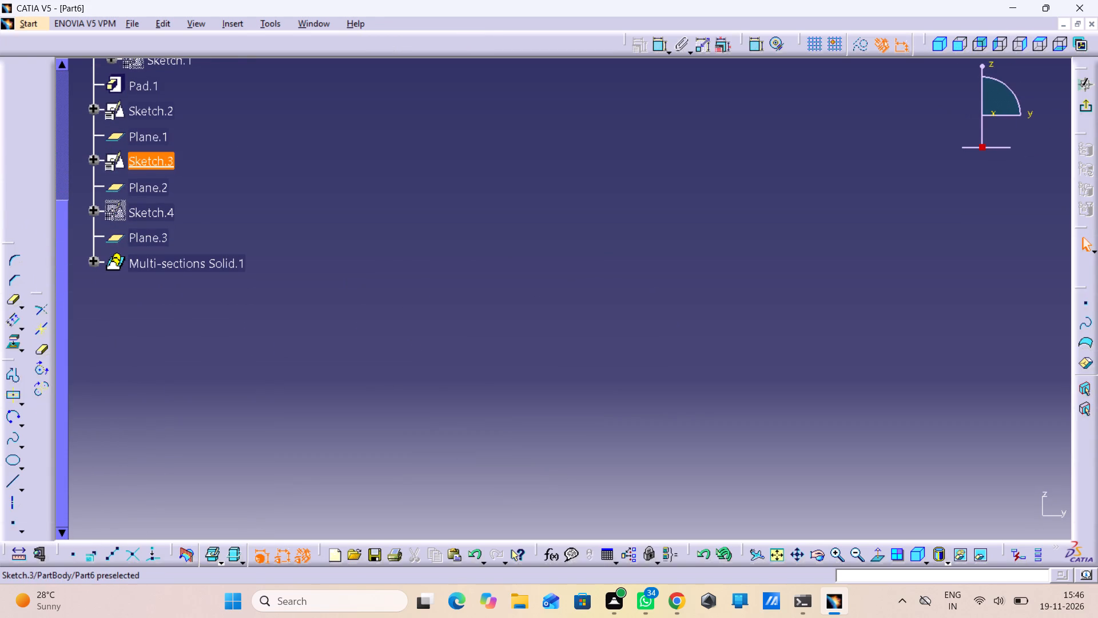
Examine how the 48 x 35 mm rectangular section sits relative to the guide profile and the cylinder.
middle_drag(365, 251, 411, 396)
right_click(367, 251)
middle_drag(453, 370, 443, 241)
right_drag(453, 367, 452, 354)
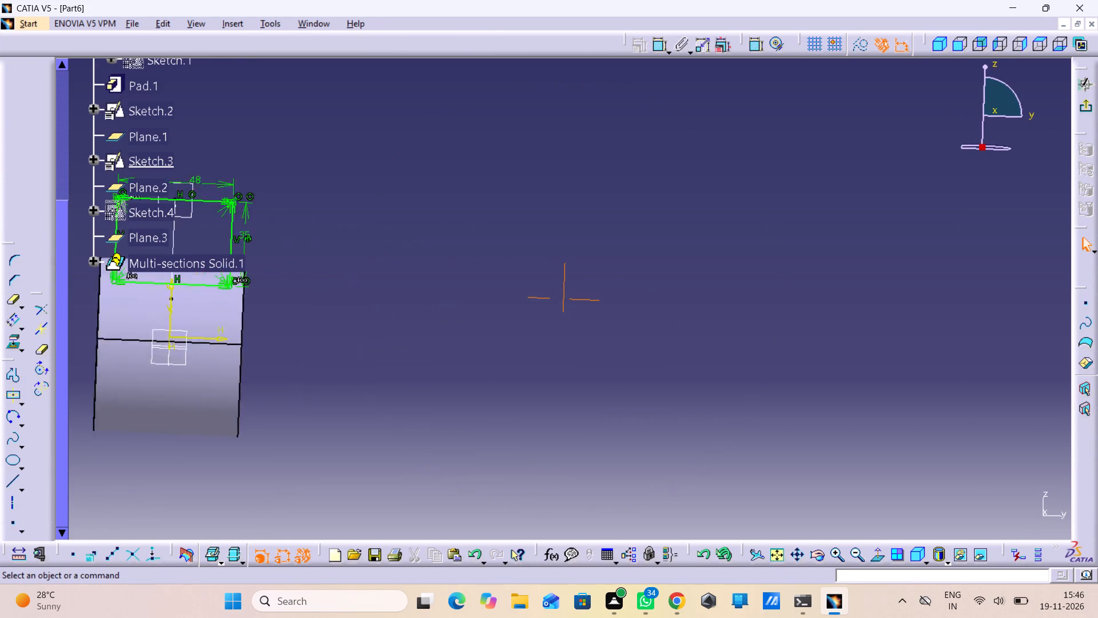
middle_drag(443, 241, 436, 195)
middle_drag(460, 294, 1097, 402)
middle_drag(779, 401, 780, 399)
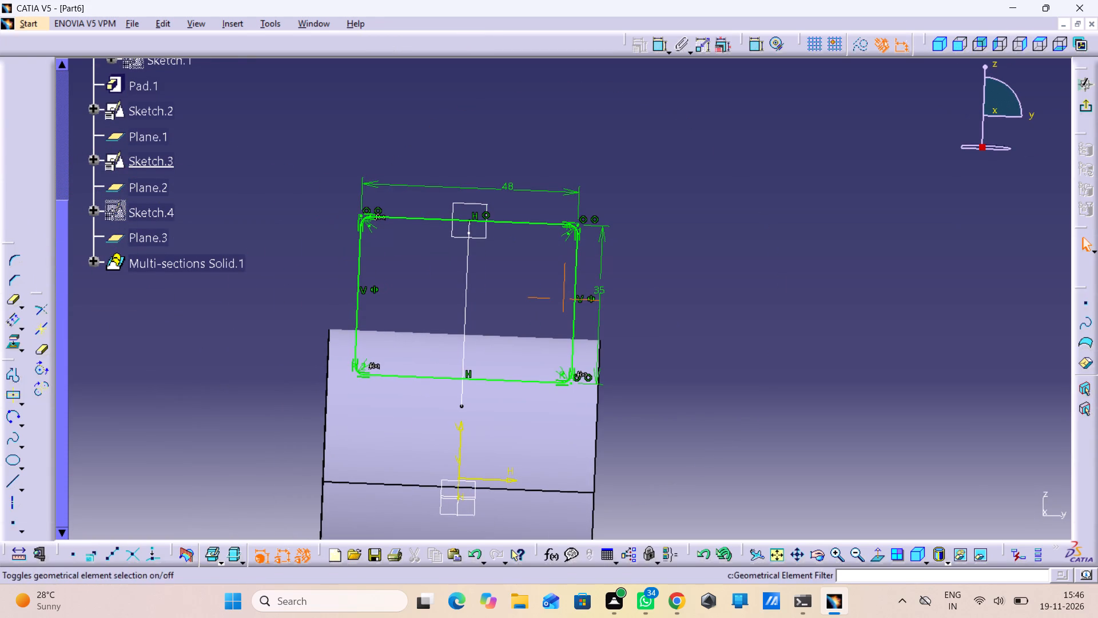
middle_drag(780, 399, 773, 377)
right_drag(780, 396, 773, 377)
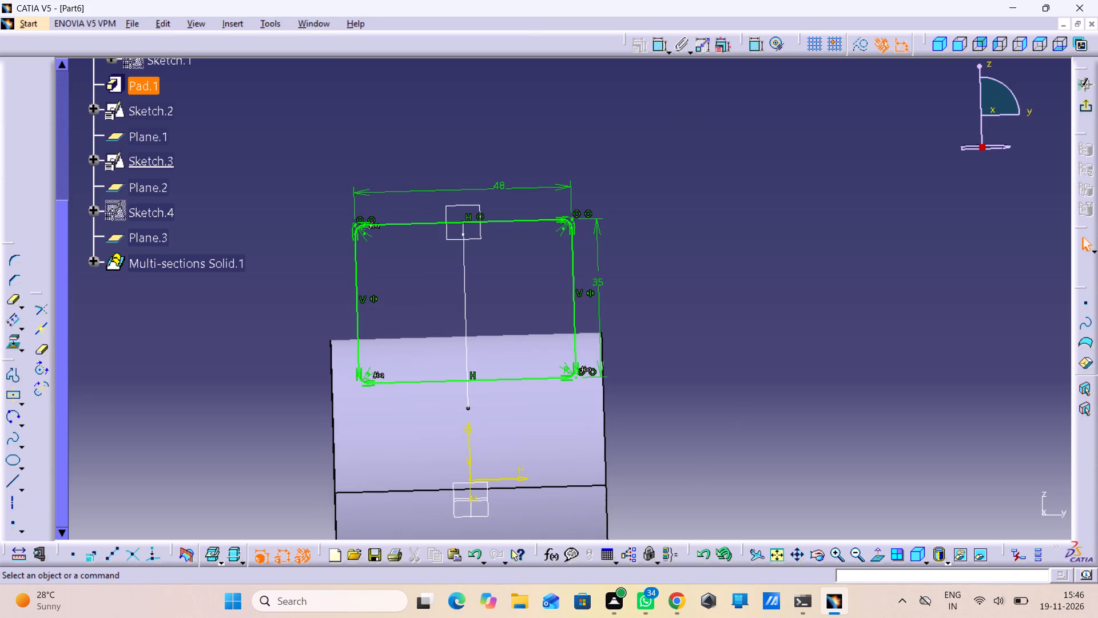
middle_drag(622, 244, 615, 311)
right_drag(622, 244, 622, 256)
middle_drag(507, 185, 428, 281)
right_drag(507, 185, 428, 281)
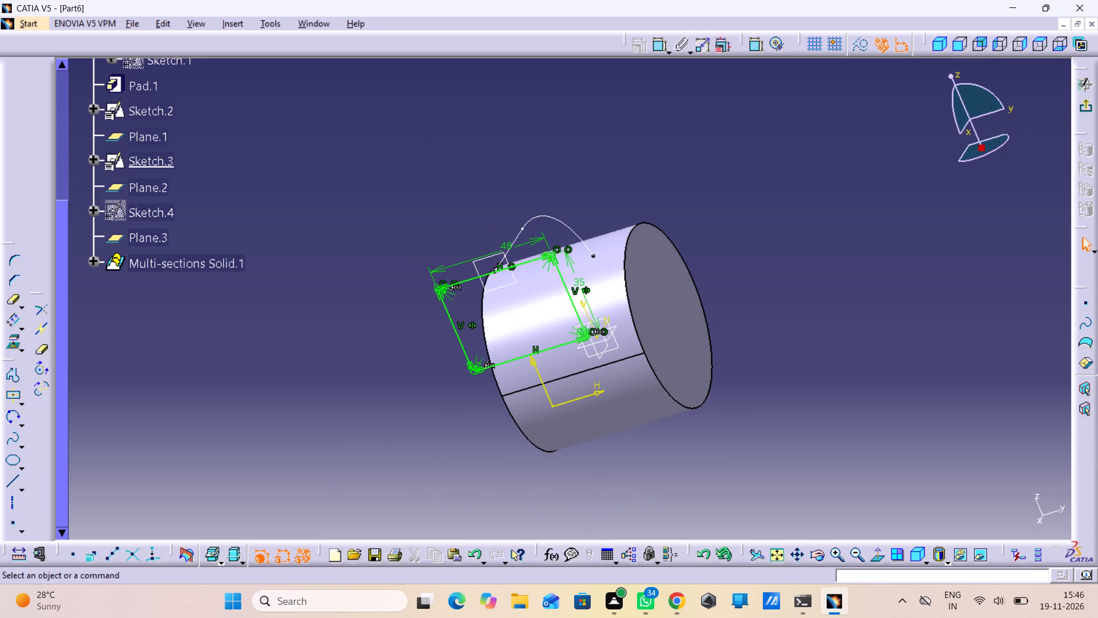
Switch to Sketch.4, the 40 x 24 mm middle section, and examine it at an angle against the cylinder.
click(105, 201)
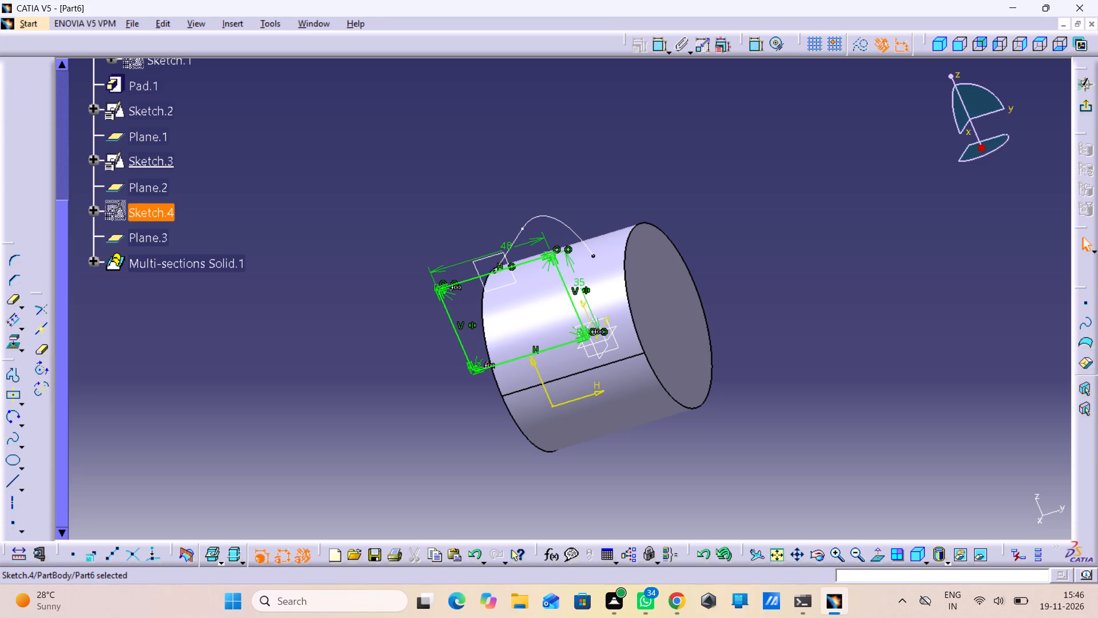
double_click(110, 201)
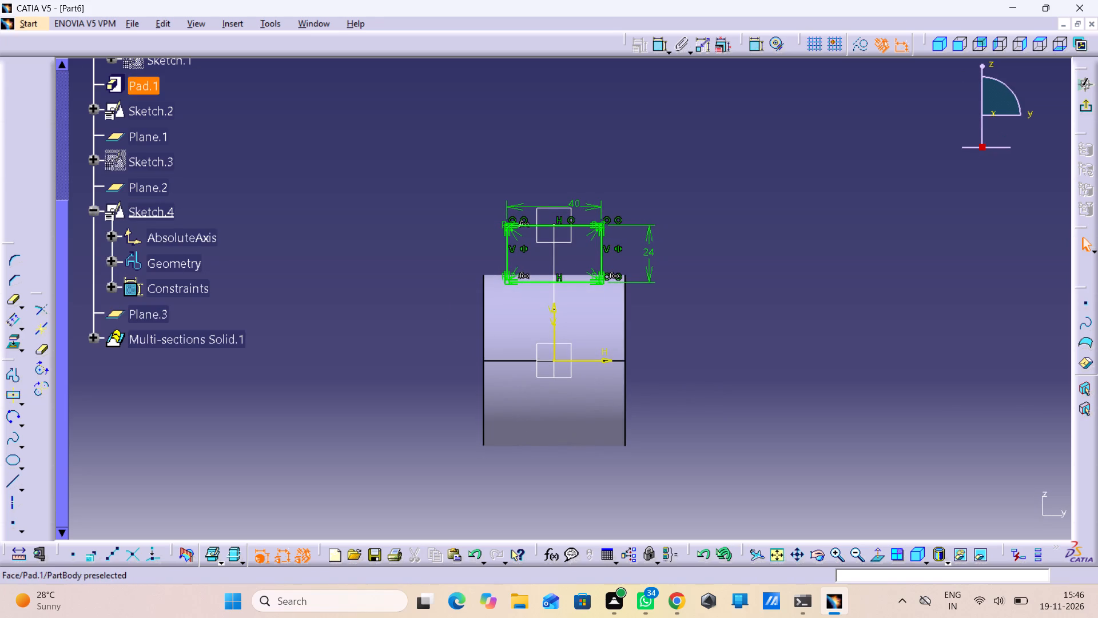
middle_drag(707, 364, 422, 372)
right_drag(694, 364, 422, 372)
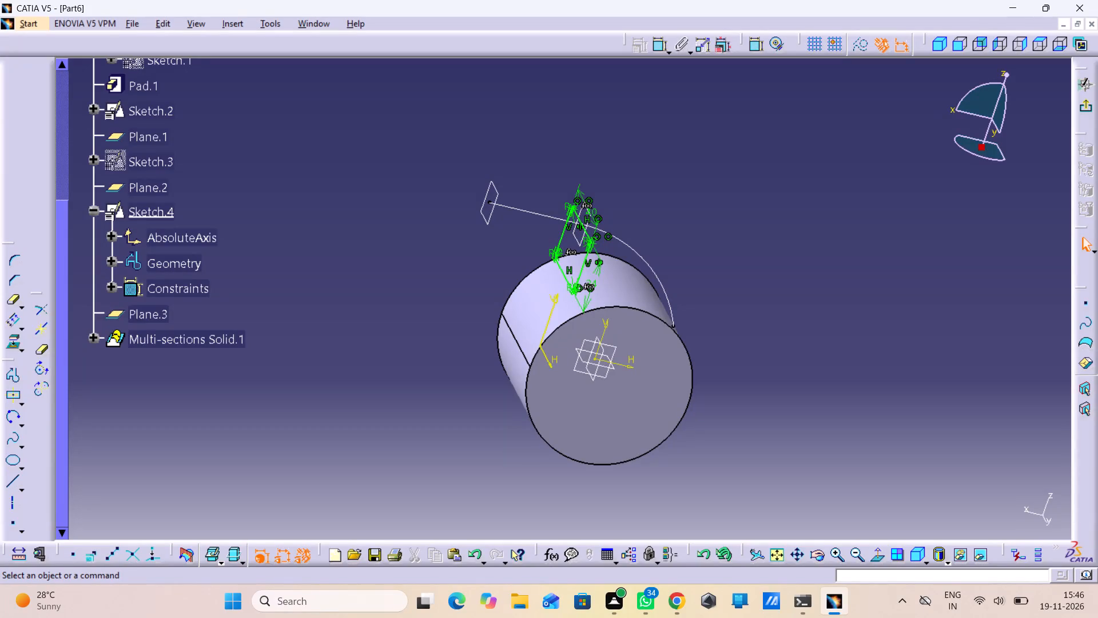
Open Sketch.5 under the multi-sections solid, move its 40 mm width dimension to the other side of the rectangle, and exit the sketch.
click(89, 335)
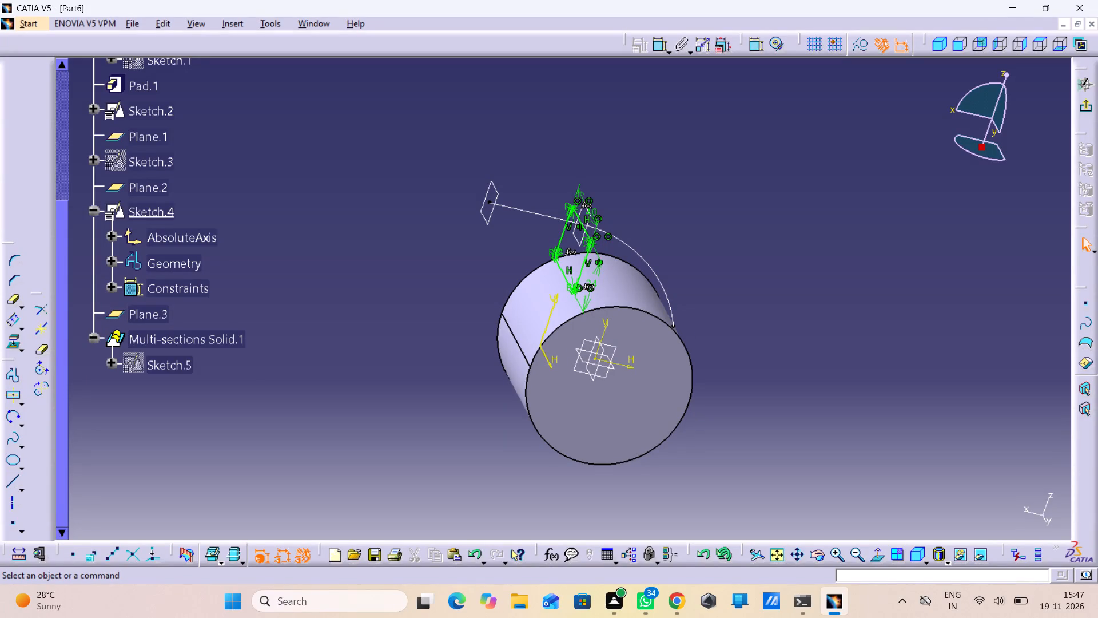
double_click(142, 371)
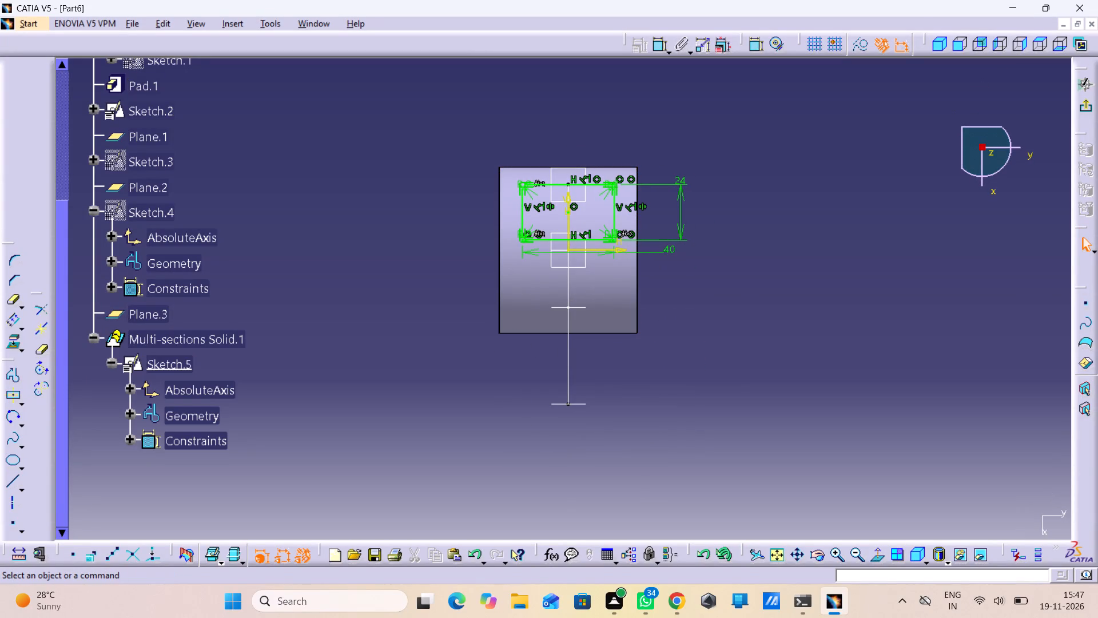
drag(667, 251, 656, 164)
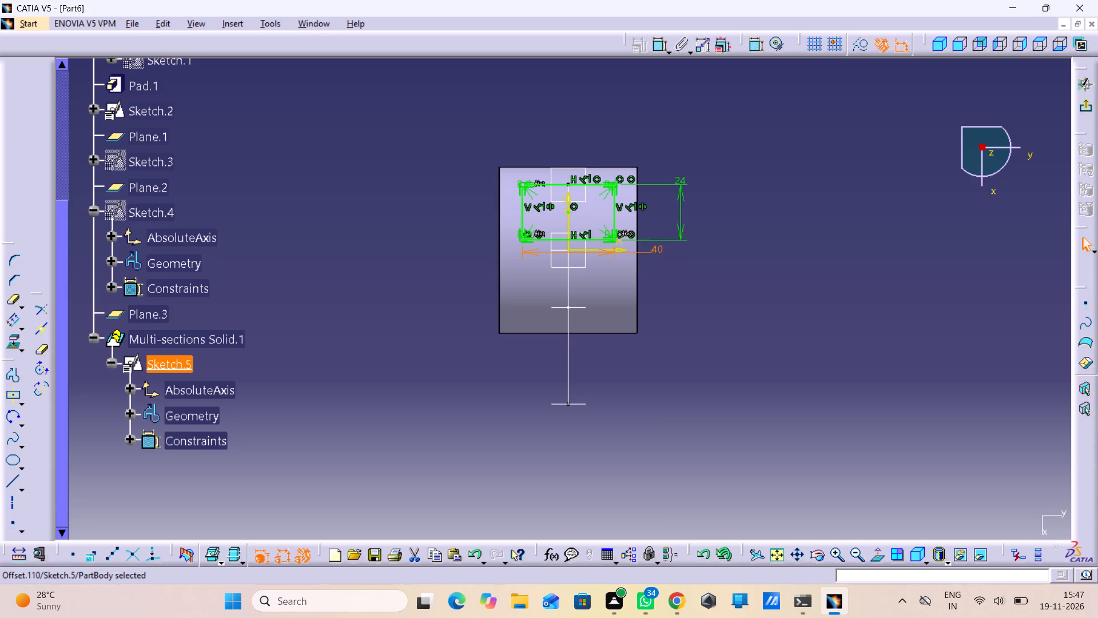
drag(656, 164, 701, 303)
drag(707, 305, 702, 306)
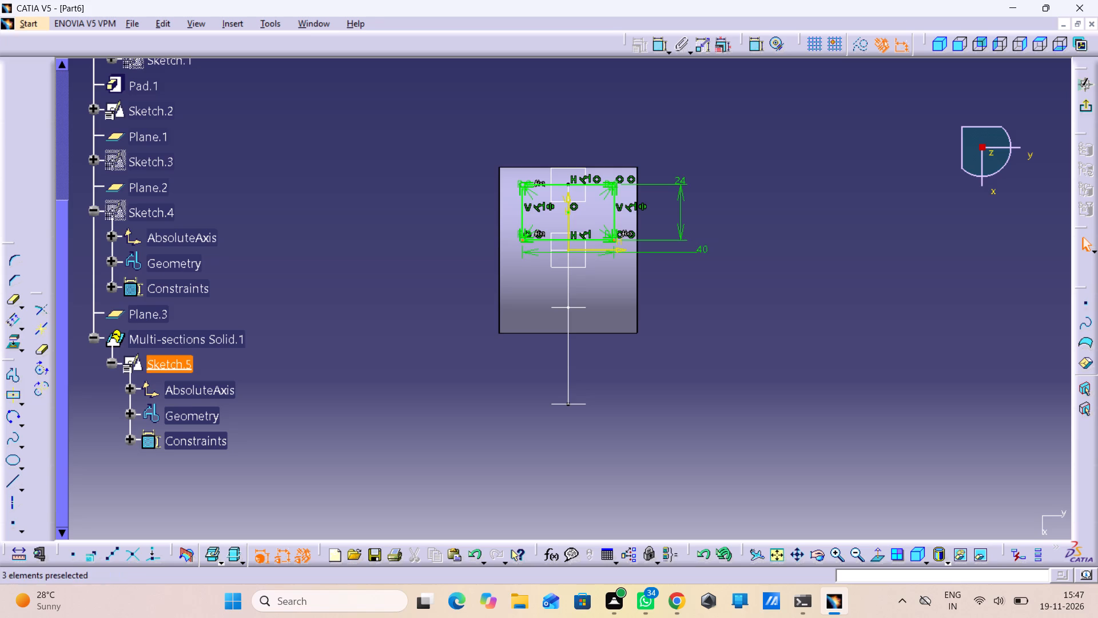
drag(528, 252, 545, 109)
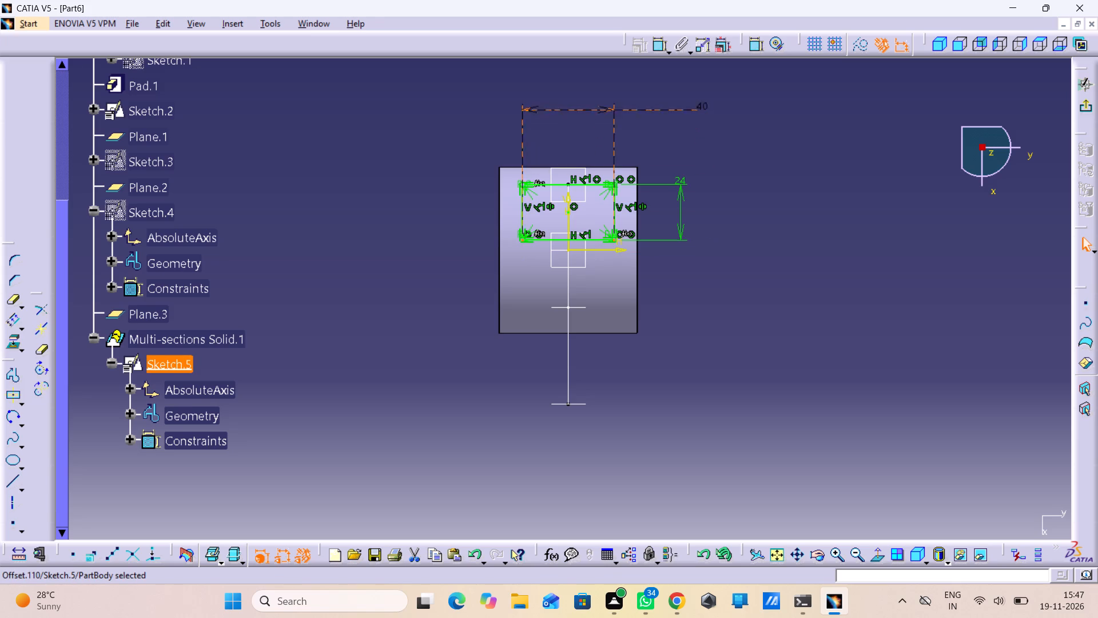
click(729, 179)
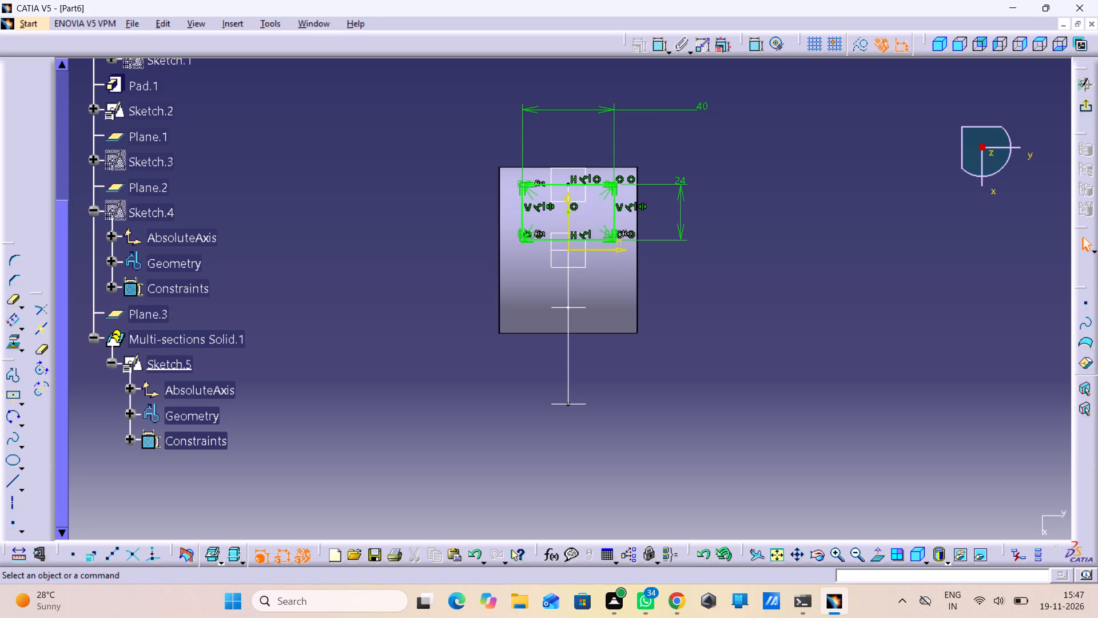
click(1087, 108)
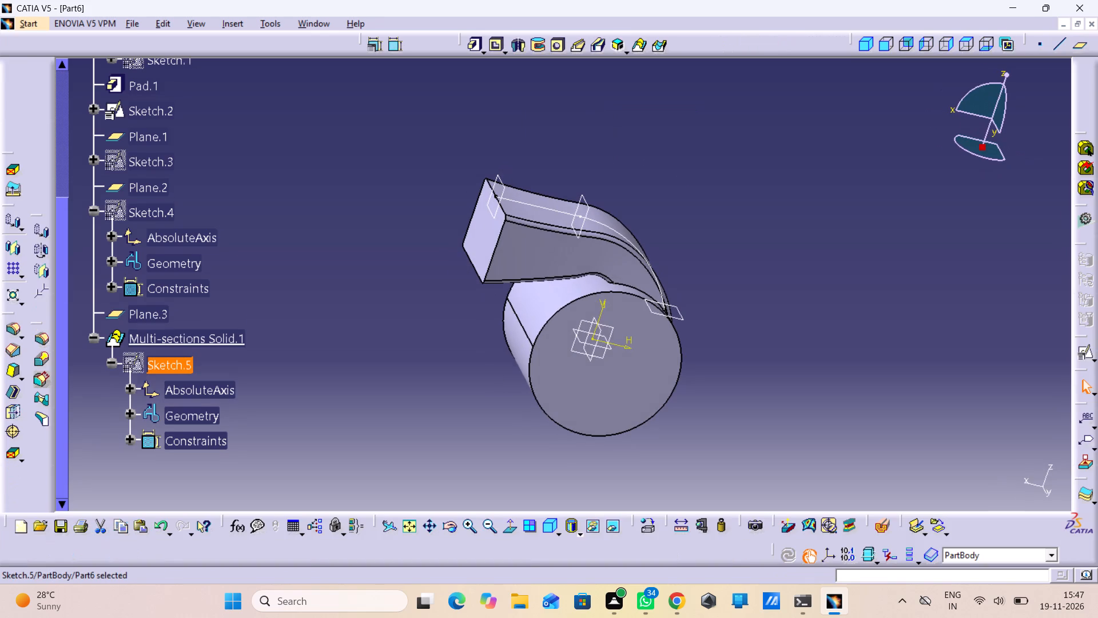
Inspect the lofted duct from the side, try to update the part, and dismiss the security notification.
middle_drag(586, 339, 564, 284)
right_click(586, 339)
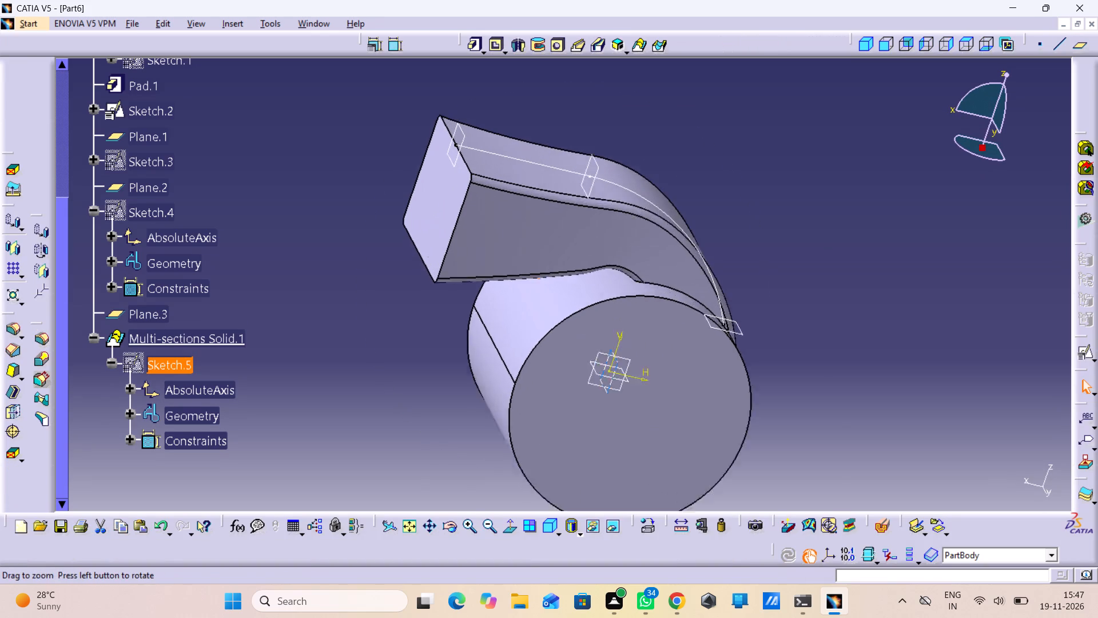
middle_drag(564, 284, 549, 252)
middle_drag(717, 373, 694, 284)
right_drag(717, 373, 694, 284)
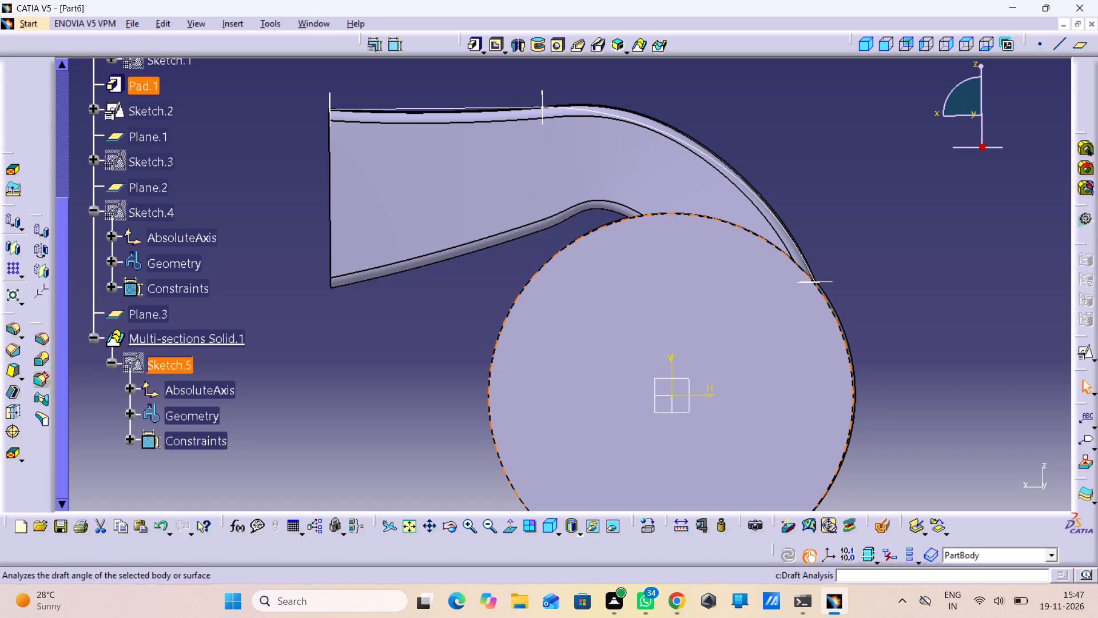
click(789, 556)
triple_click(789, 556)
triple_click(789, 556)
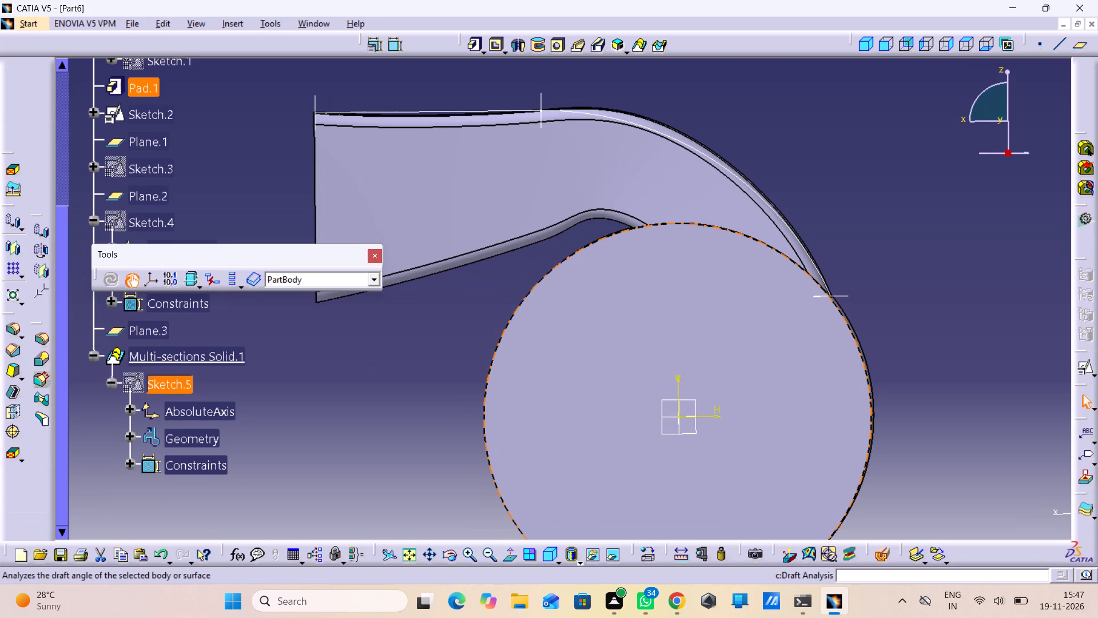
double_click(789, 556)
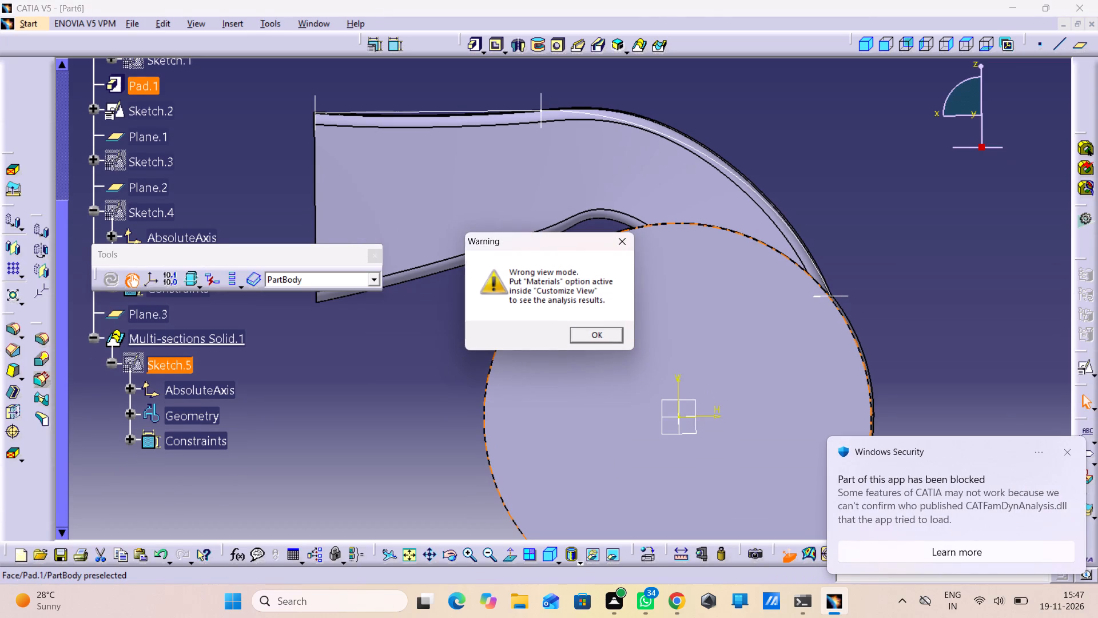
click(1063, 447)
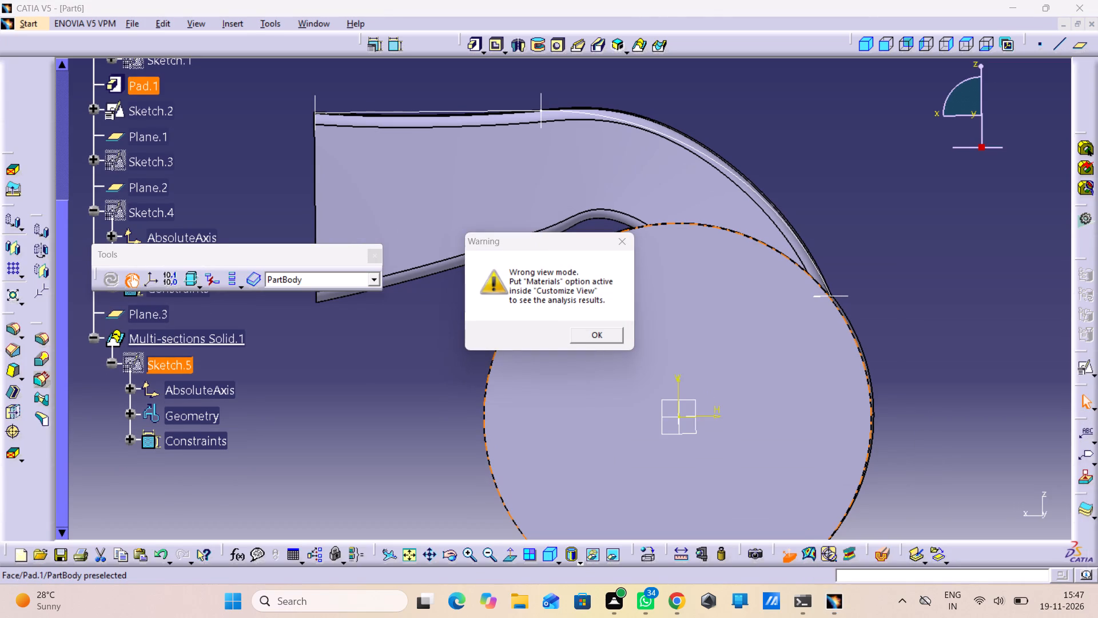
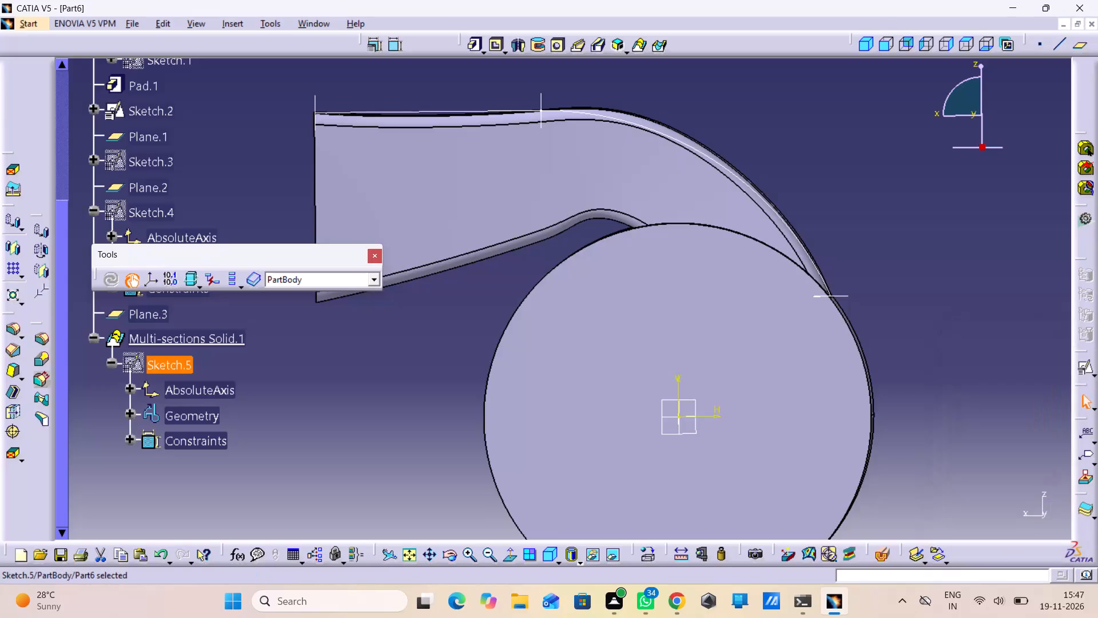
Move the floating Tools toolbar off the specification tree and dock it with the other toolbars.
click(966, 372)
drag(289, 262, 329, 298)
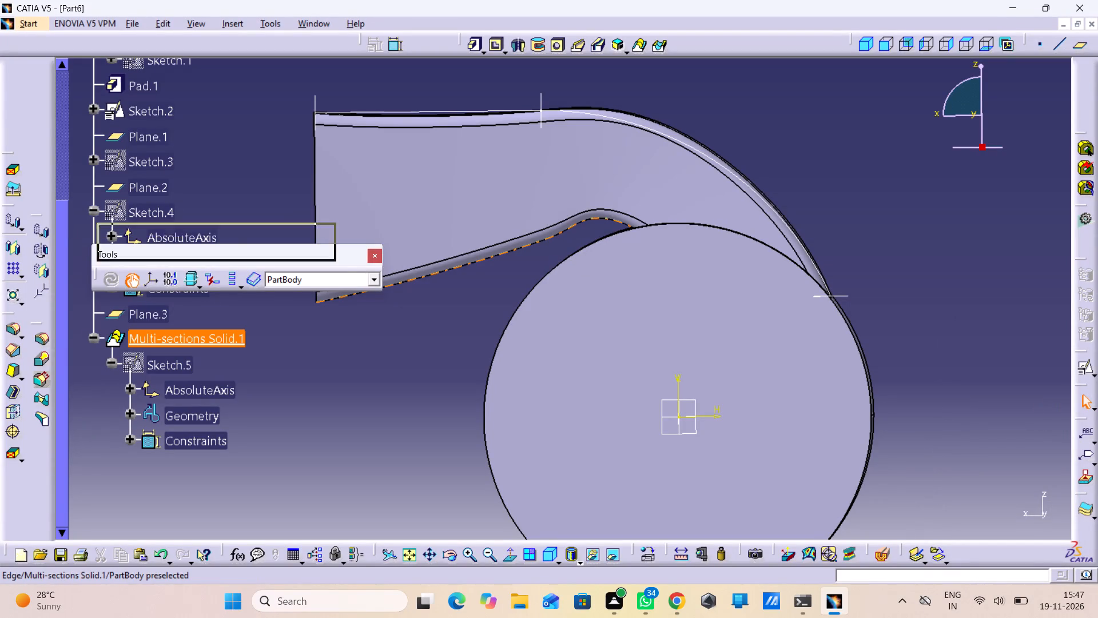
drag(329, 298, 484, 339)
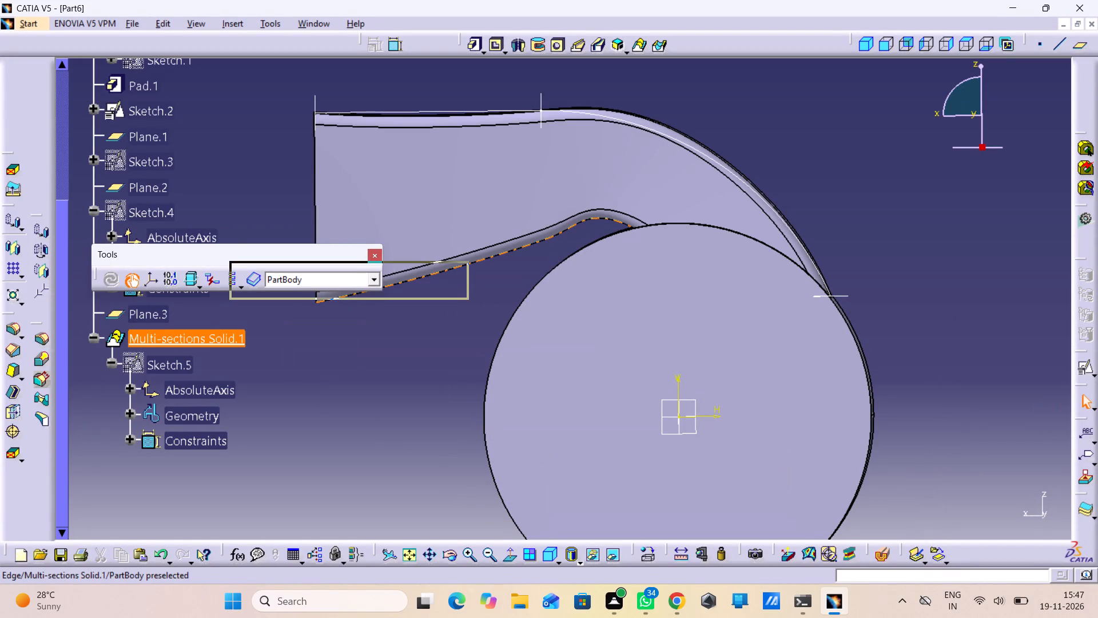
drag(484, 339, 1042, 529)
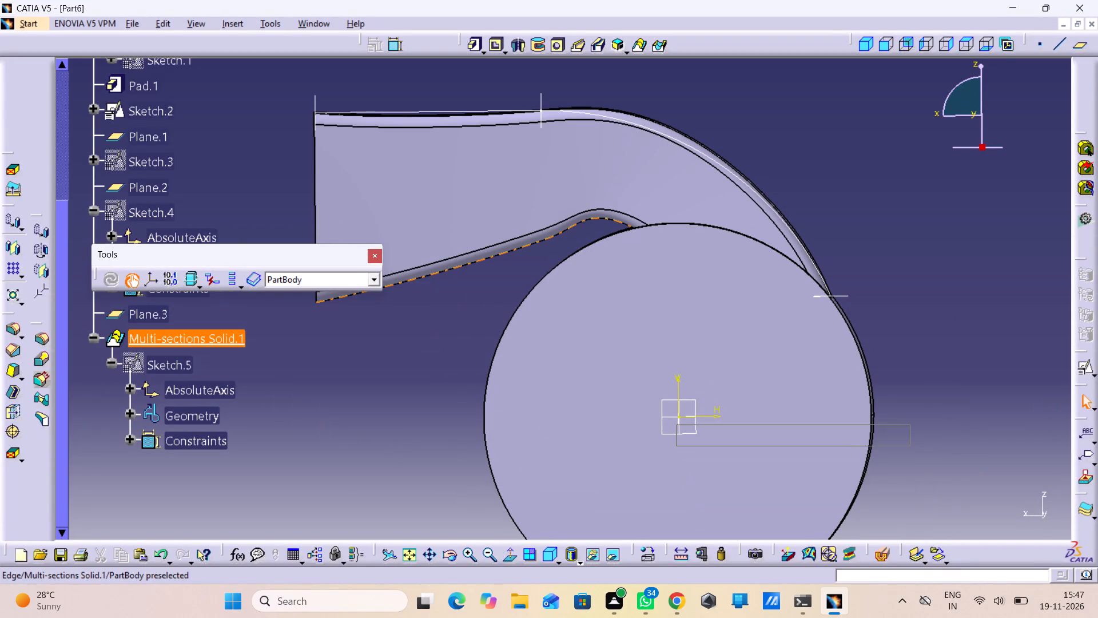
drag(1042, 529, 898, 554)
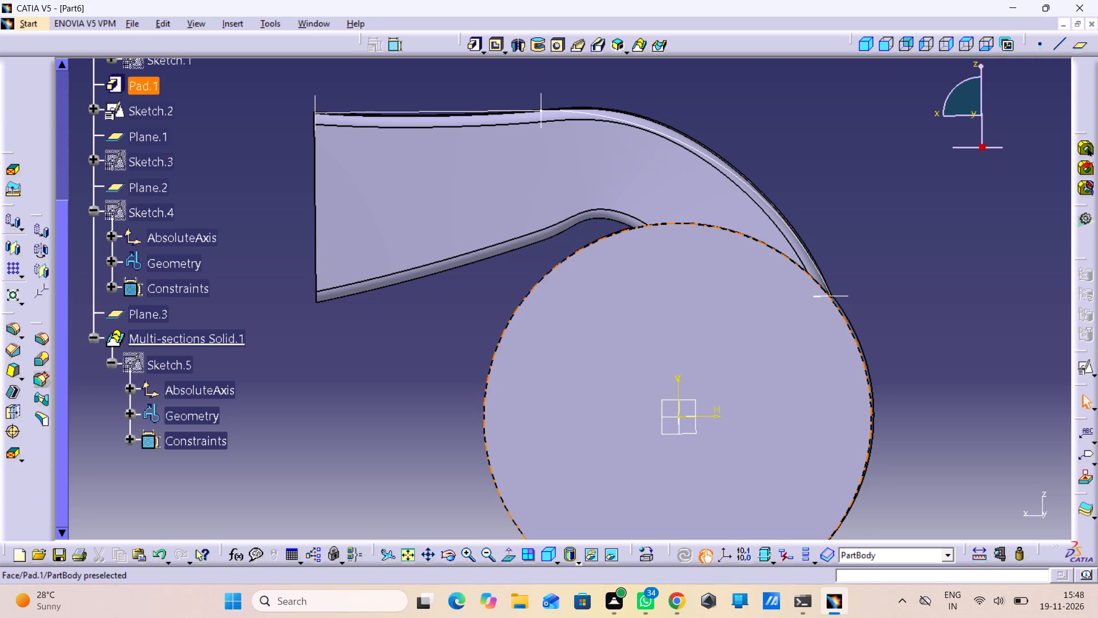
Examine the lofted duct and the cylinder from the side, the inlet end and the far side.
click(945, 311)
middle_drag(938, 306, 952, 360)
right_click(937, 306)
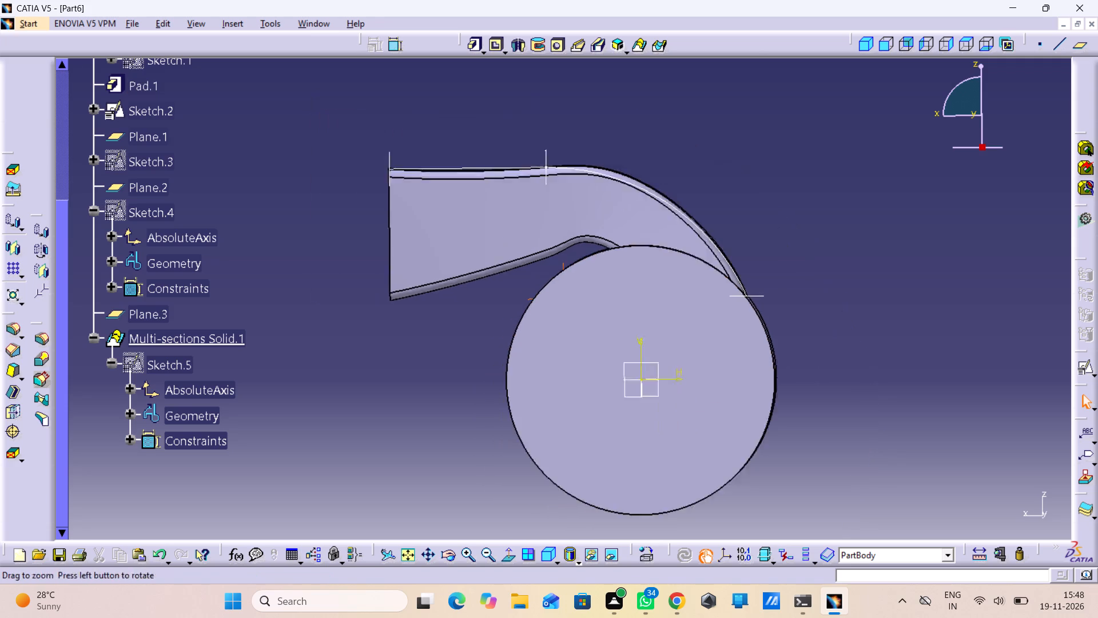
middle_drag(952, 360, 954, 402)
middle_drag(432, 362, 617, 425)
right_drag(432, 362, 617, 425)
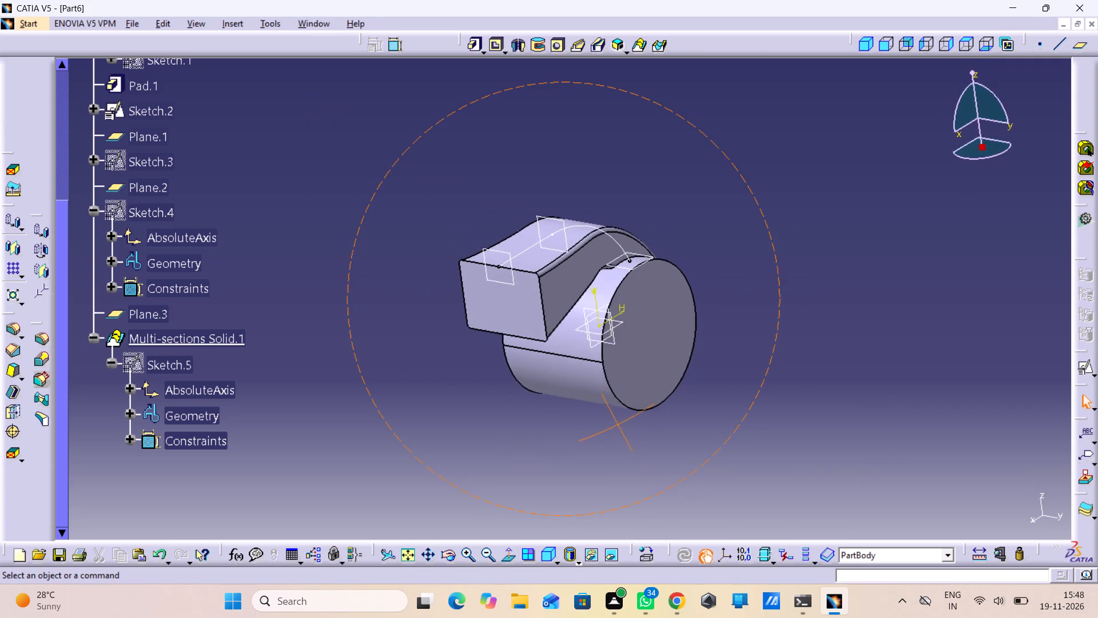
middle_drag(617, 425, 608, 432)
right_drag(617, 425, 532, 433)
middle_drag(527, 415, 491, 365)
right_drag(527, 415, 491, 365)
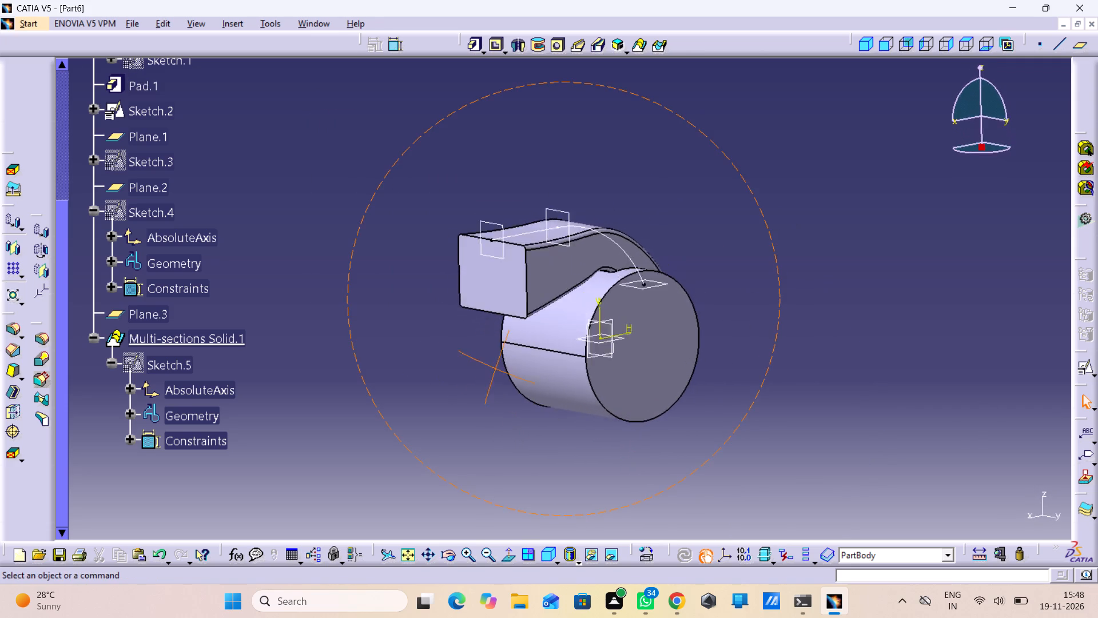
right_drag(491, 365, 351, 349)
middle_drag(491, 365, 364, 347)
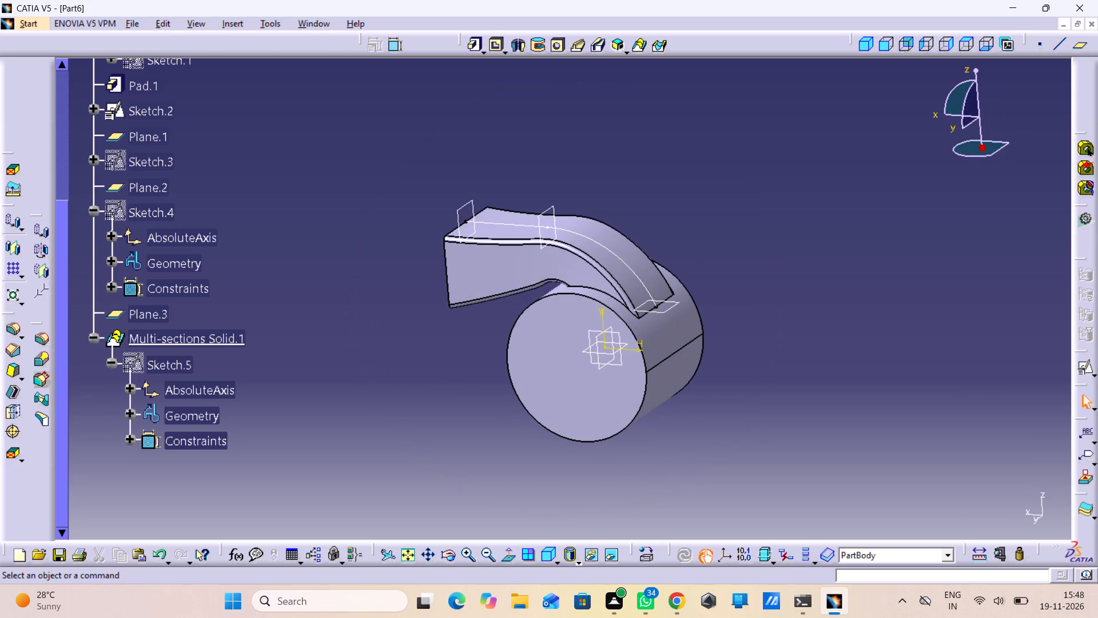
Undo the recent changes back past the multi-sections solid, and redo just enough to bring back Sketch.5.
key(ctrl+x)
key(ctrl+x)
key(ctrl+z)
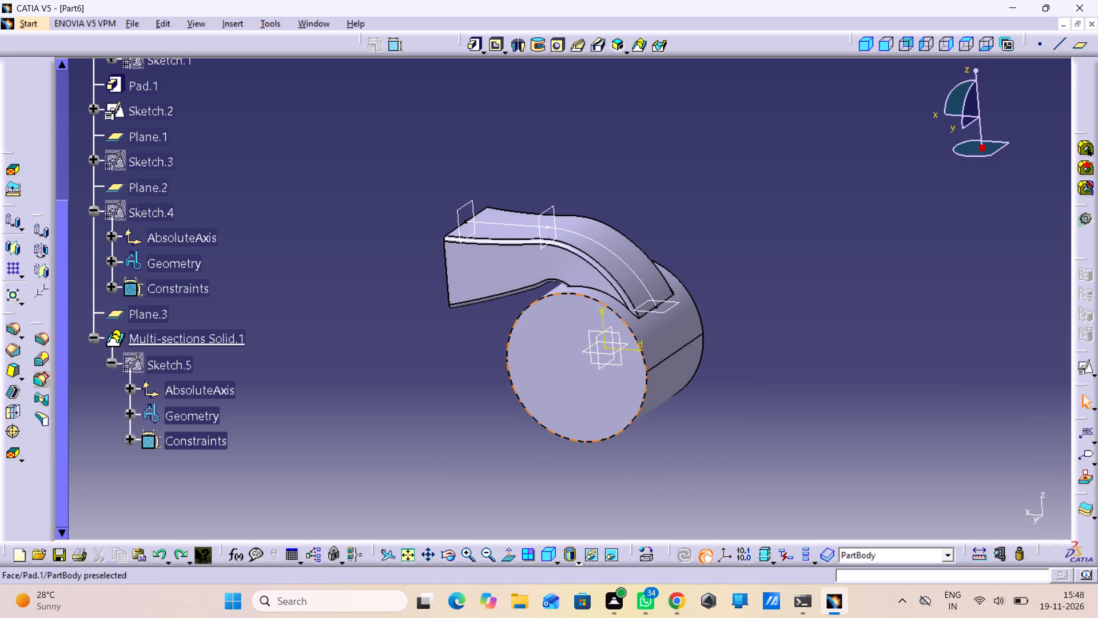
key(ctrl+z)
key(ctrl+z)
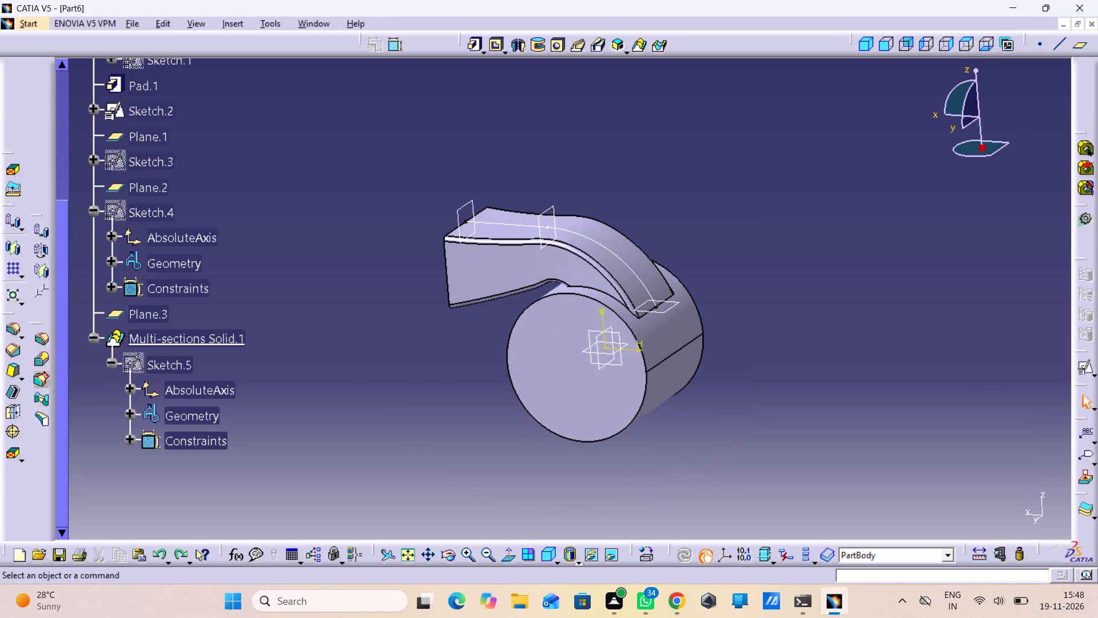
key(ctrl+z)
key(ctrl+z)
key(ctrl+z)
key(ctrl+z)
key(ctrl+z)
key(ctrl+z)
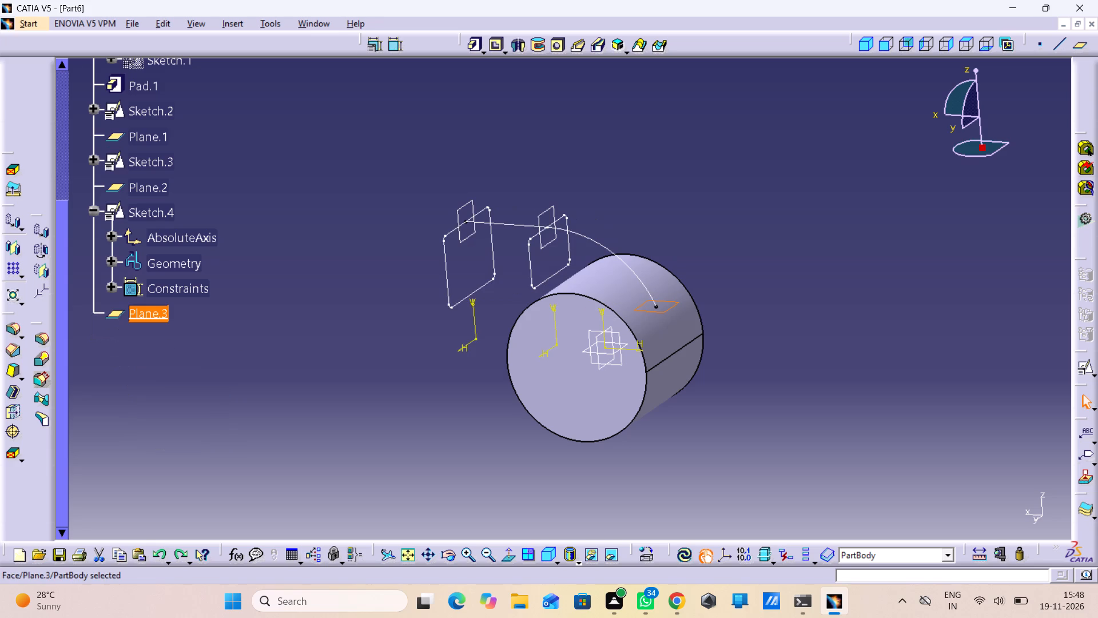
key(ctrl+y)
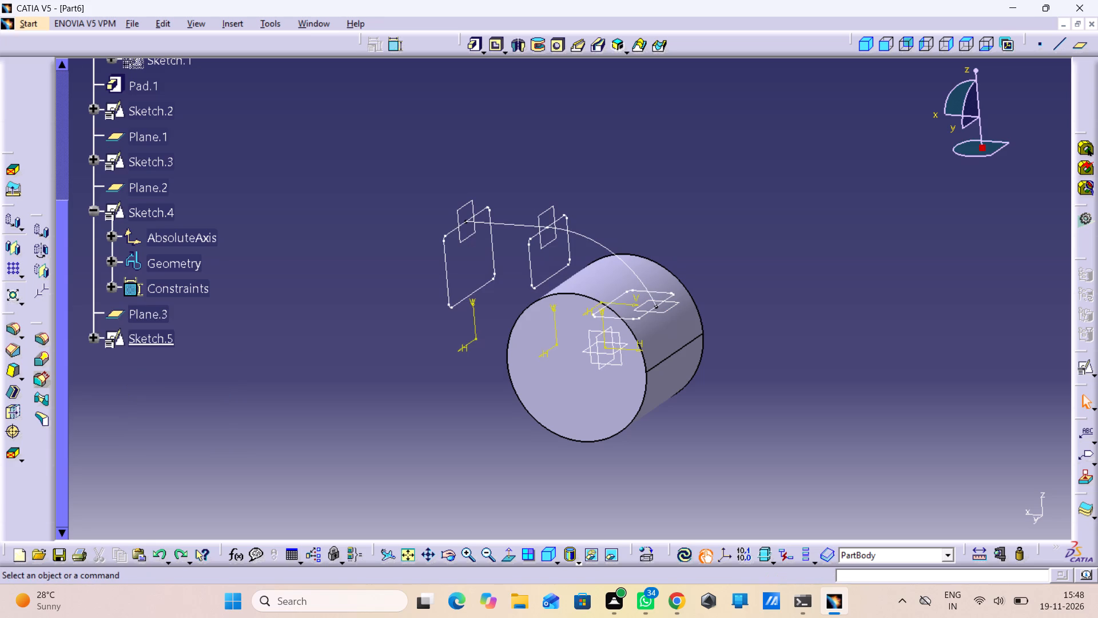
click(742, 461)
Start a new multi-sections solid using Sketch.3, Sketch.4 and Sketch.5, in that order, as sections.
scroll(403, 475, down, 1)
middle_drag(436, 481, 461, 445)
right_drag(447, 459, 461, 445)
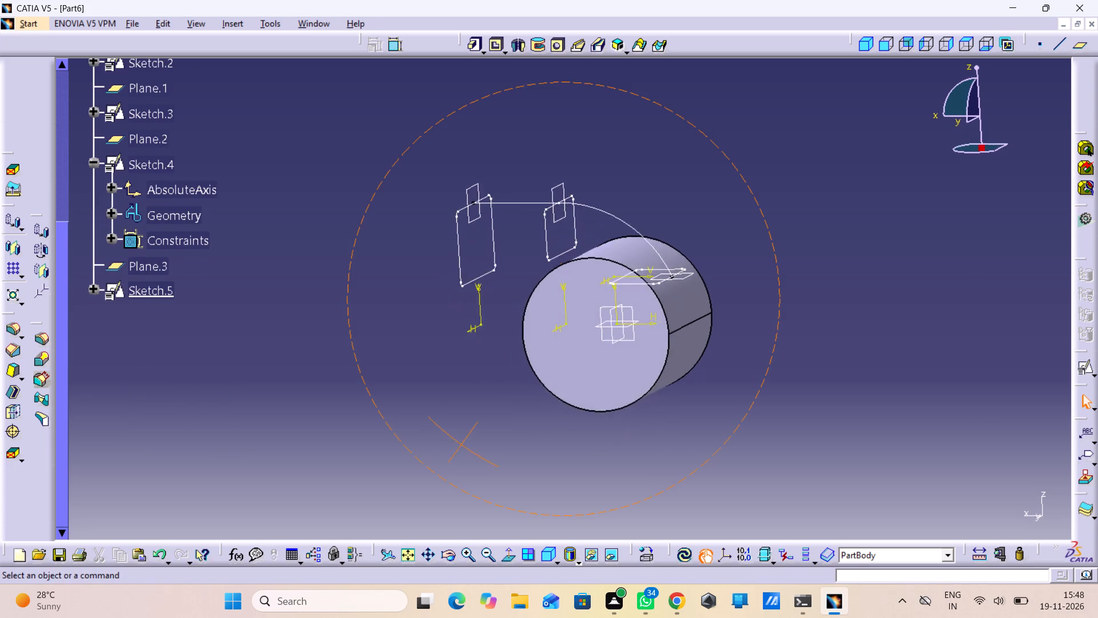
right_drag(461, 445, 533, 479)
middle_drag(461, 445, 533, 479)
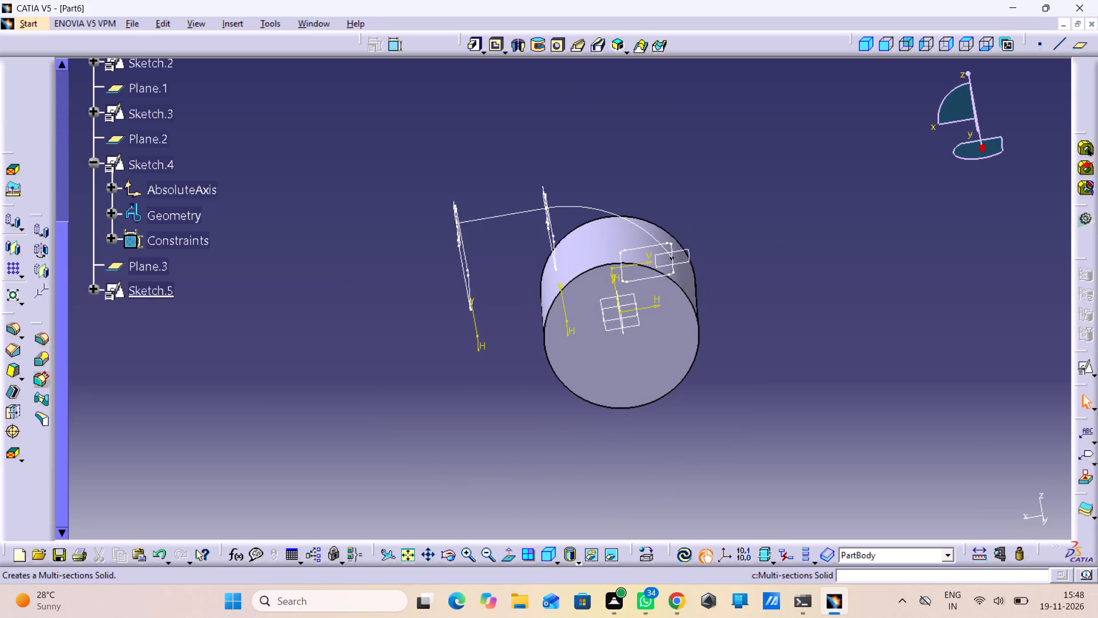
click(643, 51)
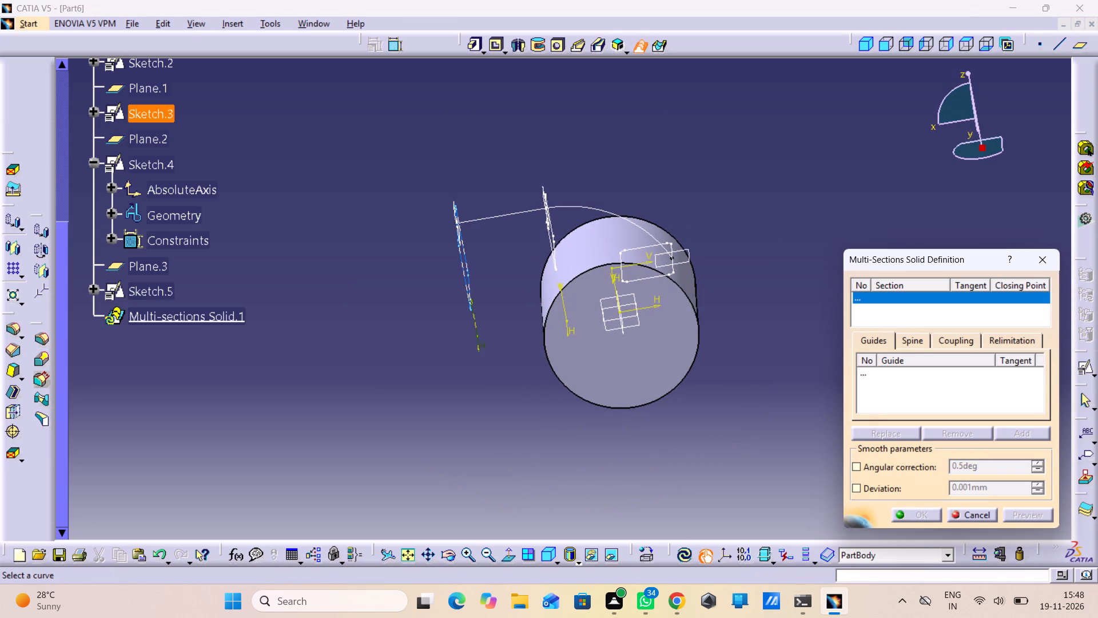
click(466, 285)
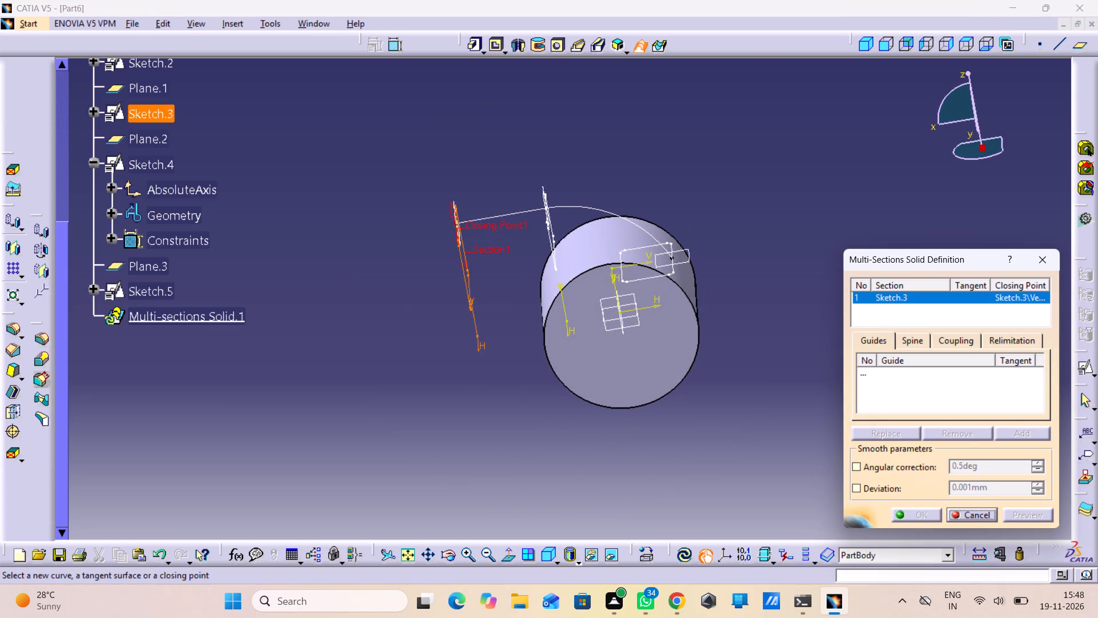
click(556, 252)
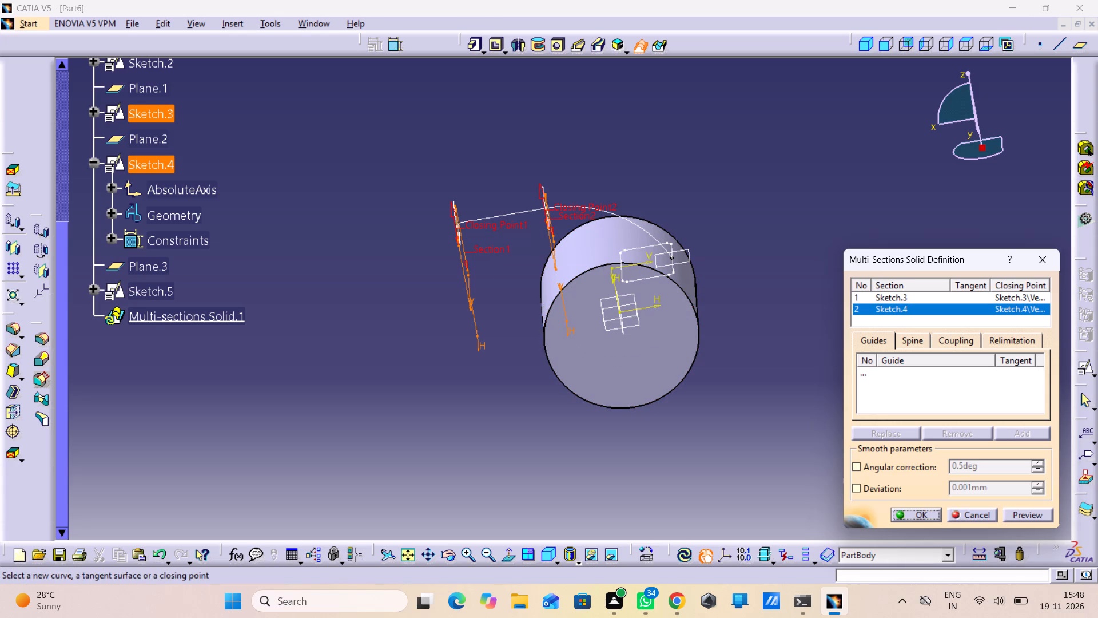
click(664, 275)
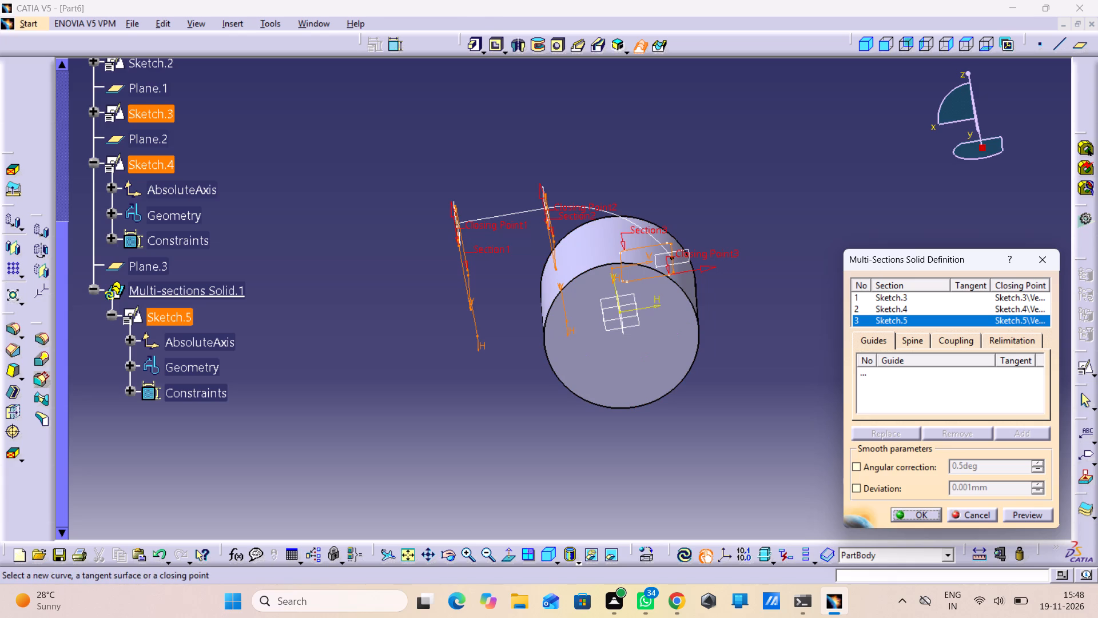
Add the line-arc profile Sketch.2 as the guide, preview the multi-sections solid and create it.
click(872, 339)
click(897, 360)
click(897, 360)
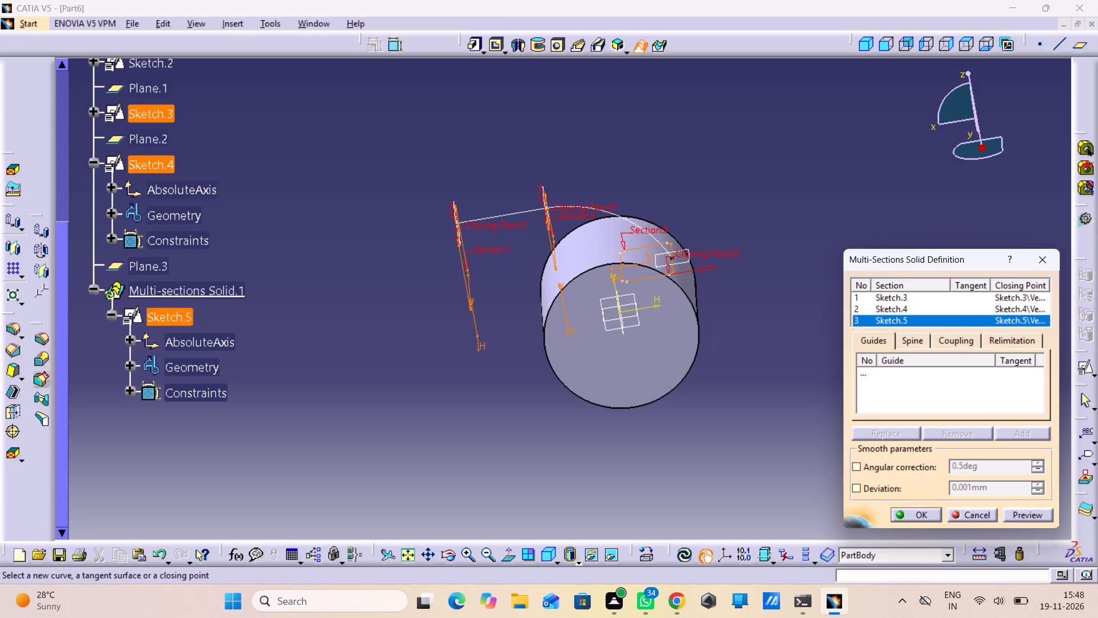
click(897, 360)
click(864, 371)
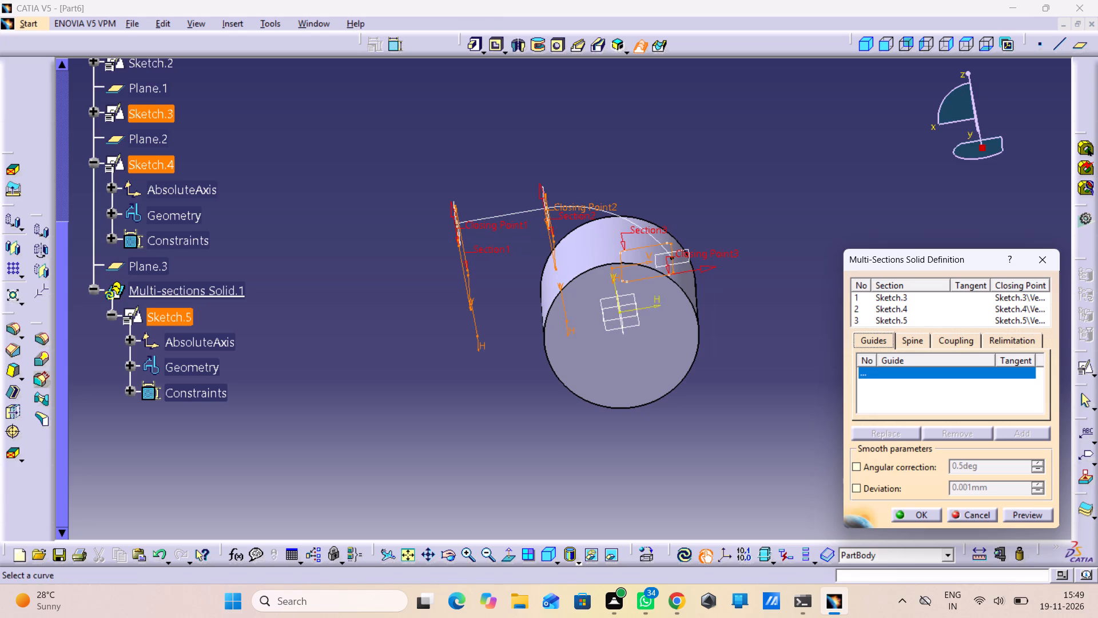
click(523, 210)
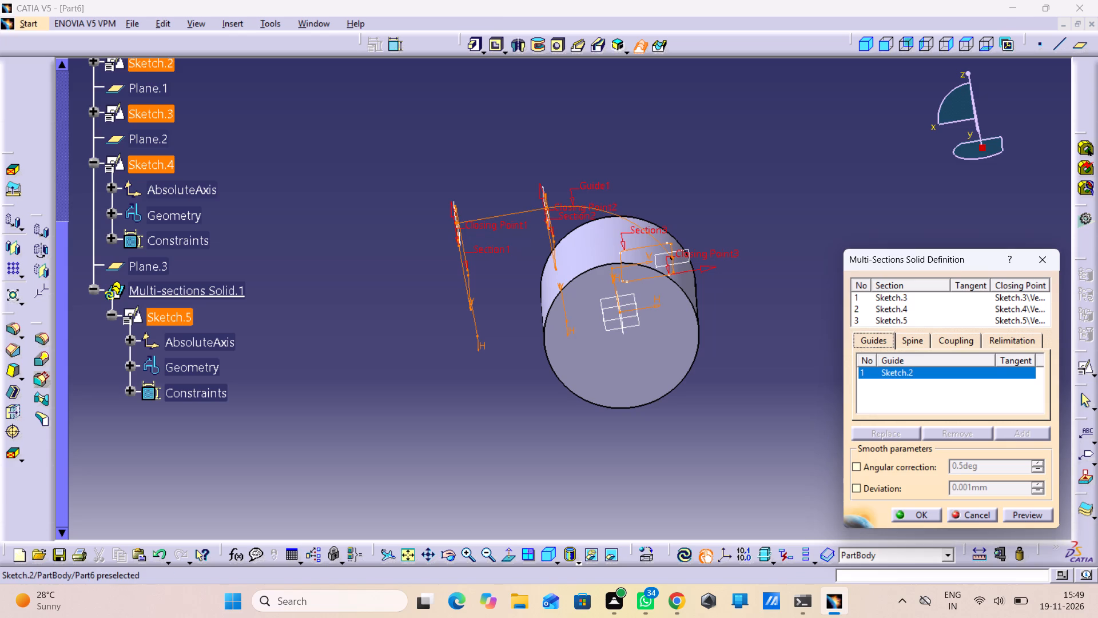
click(1024, 510)
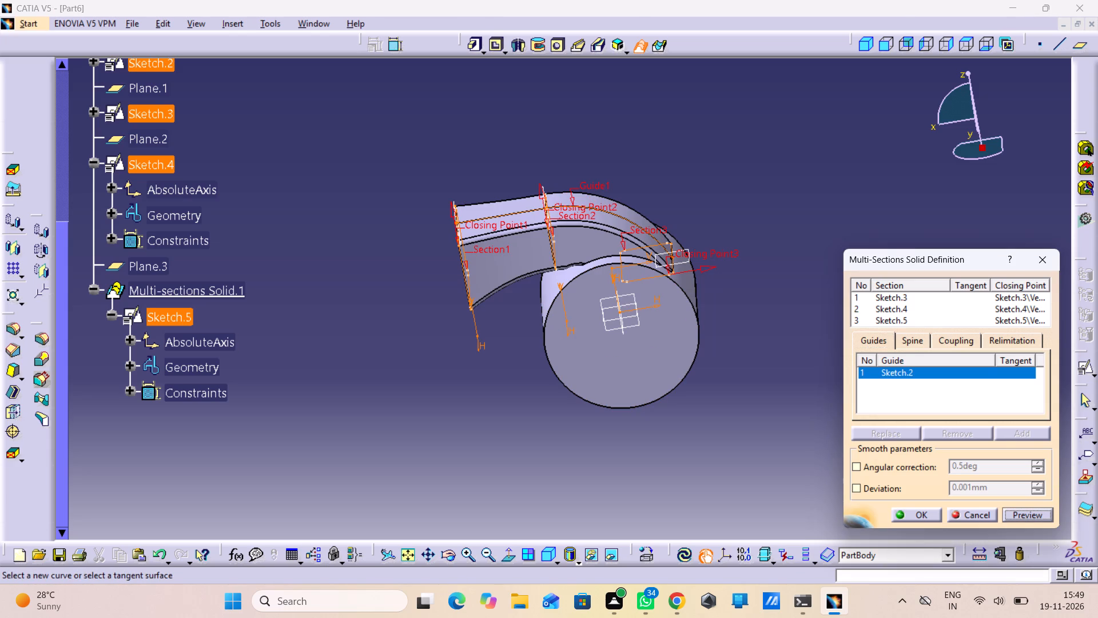
click(926, 510)
click(766, 481)
Examine the rebuilt duct up close, especially its curved underside and where it meets the cylinder.
middle_drag(667, 449, 671, 366)
right_drag(667, 449, 671, 366)
middle_drag(505, 330, 507, 324)
right_drag(505, 330, 507, 324)
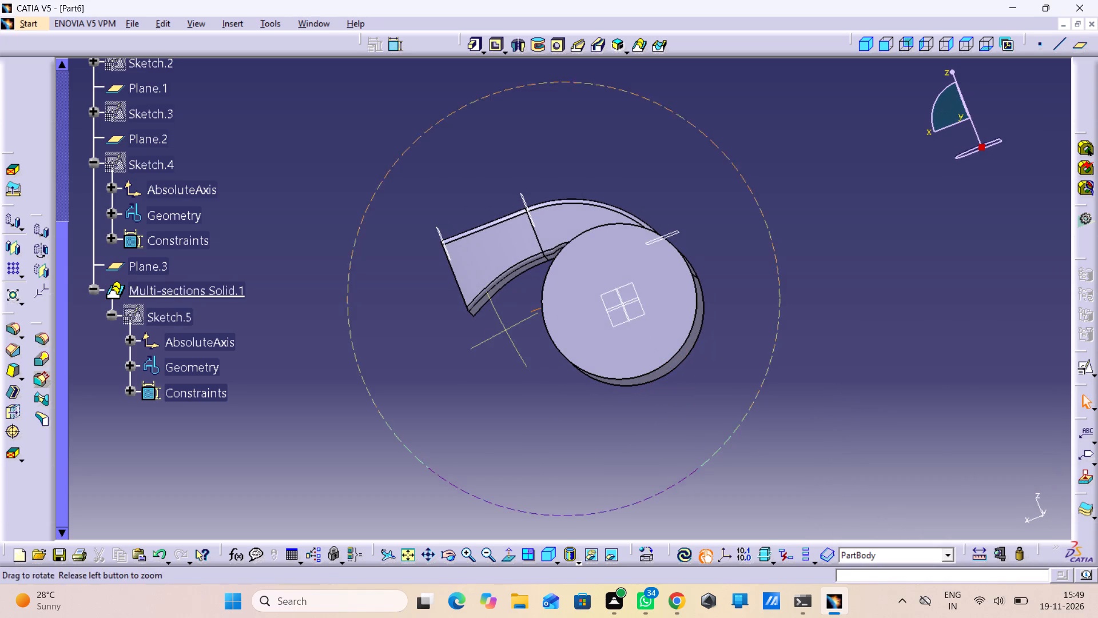
right_drag(507, 324, 510, 287)
middle_drag(507, 324, 484, 167)
middle_drag(624, 185, 761, 296)
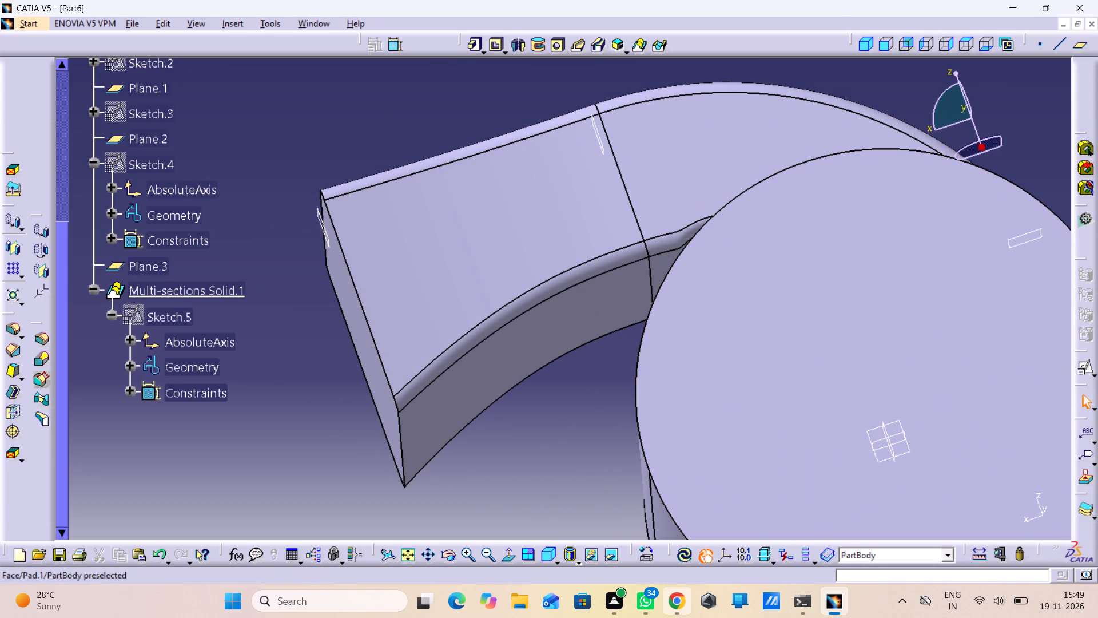
click(548, 554)
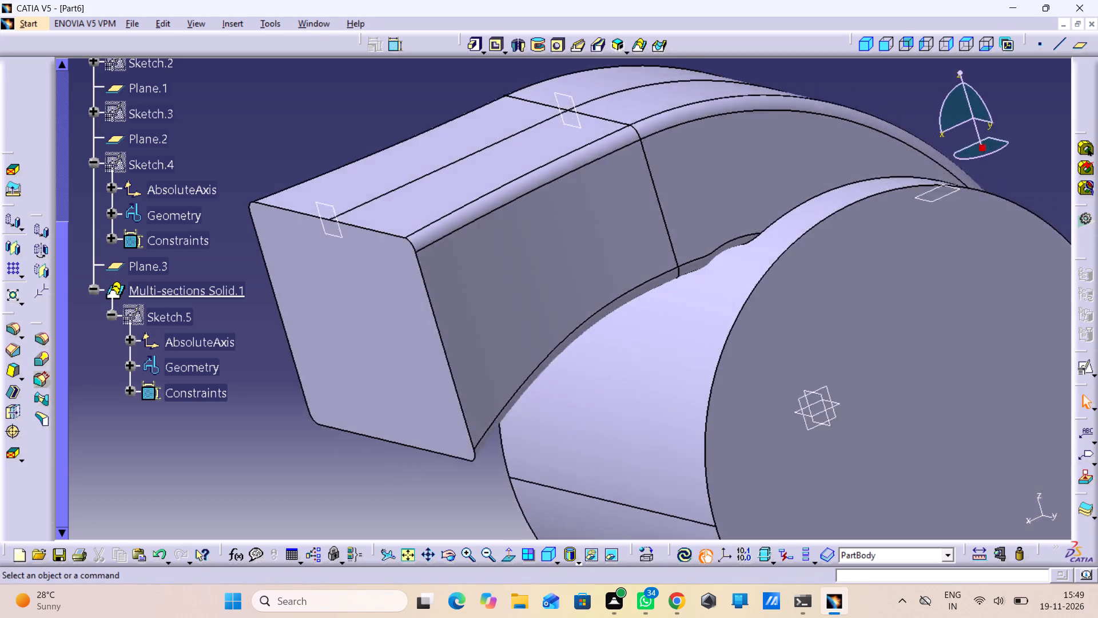
middle_drag(789, 423, 703, 274)
middle_drag(916, 457, 885, 459)
right_drag(916, 457, 885, 459)
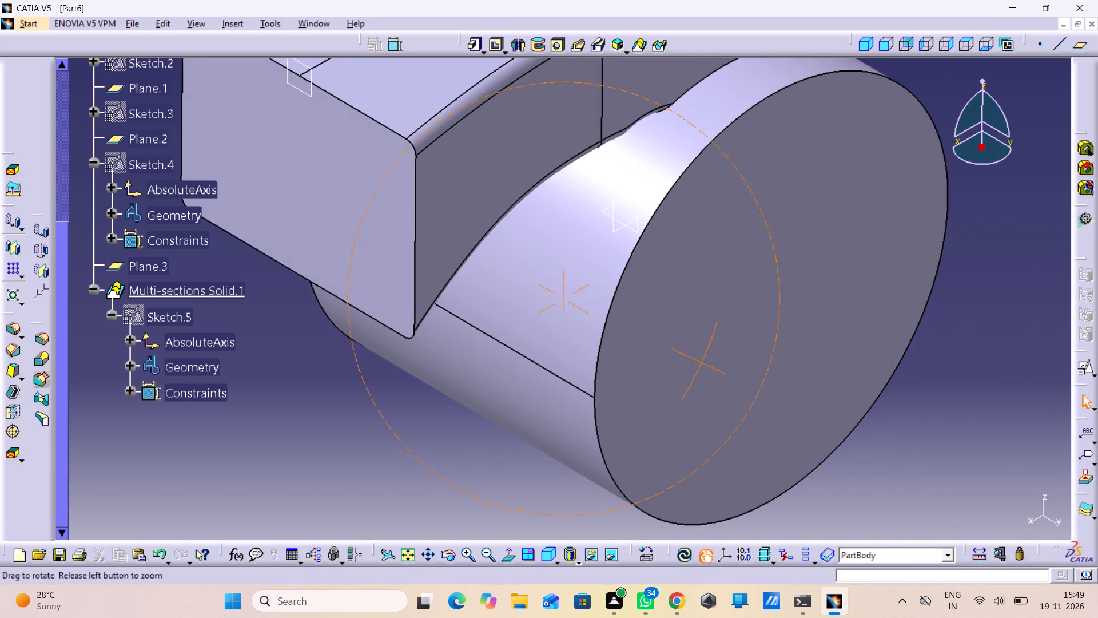
middle_drag(885, 459, 654, 306)
right_drag(885, 459, 654, 306)
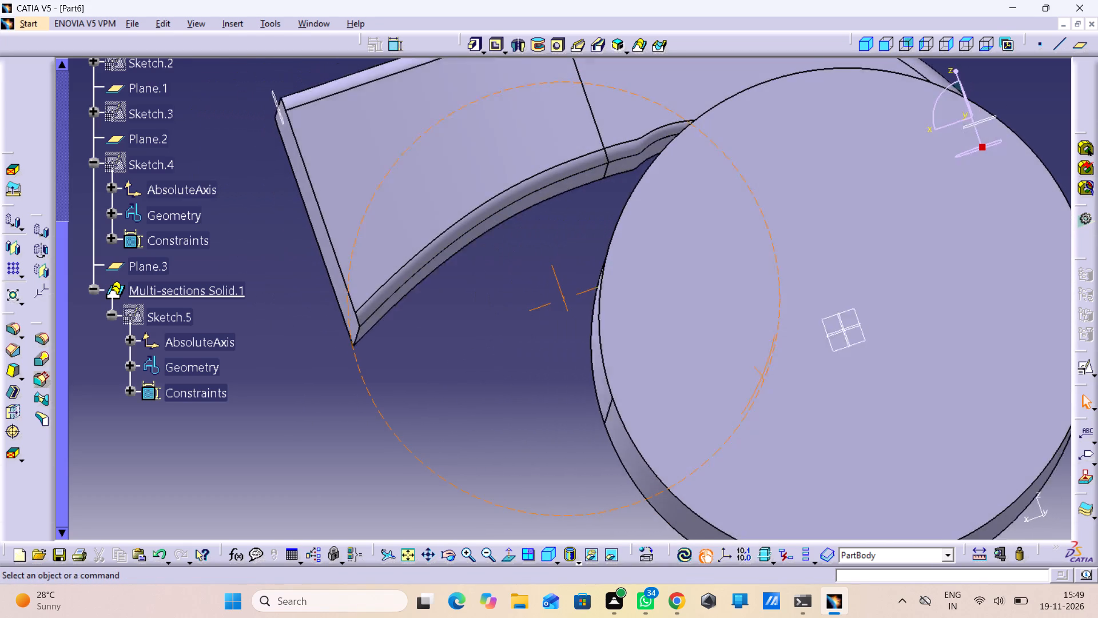
middle_drag(654, 306, 640, 297)
right_drag(654, 306, 640, 297)
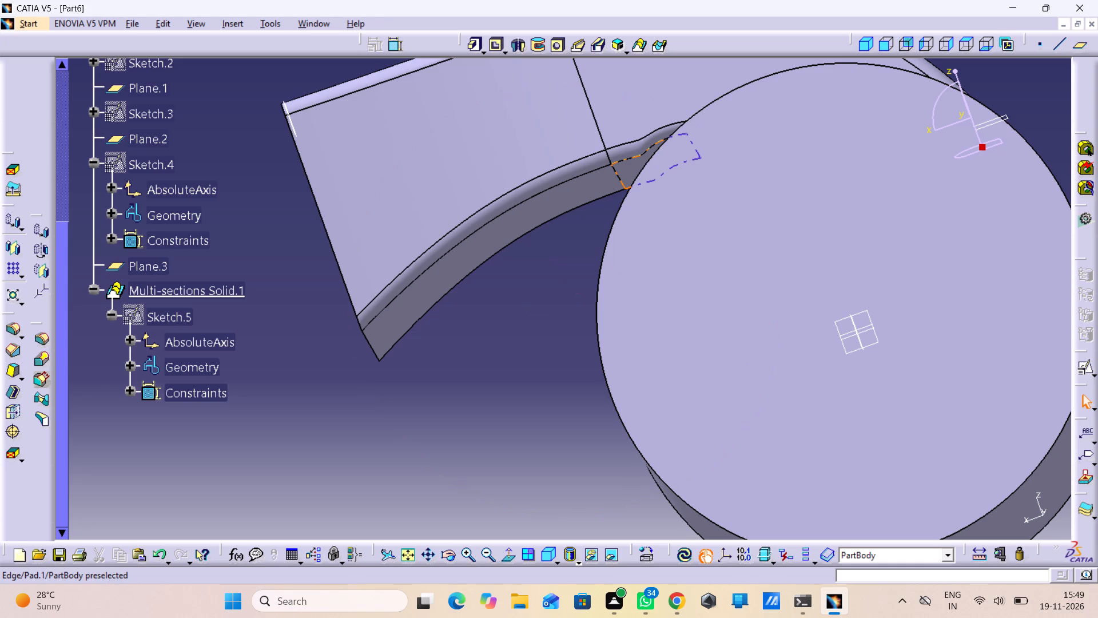
Examine the whole duct from the side and obliquely from its inlet end against the cylinder.
click(532, 385)
middle_drag(828, 182, 829, 180)
right_click(829, 180)
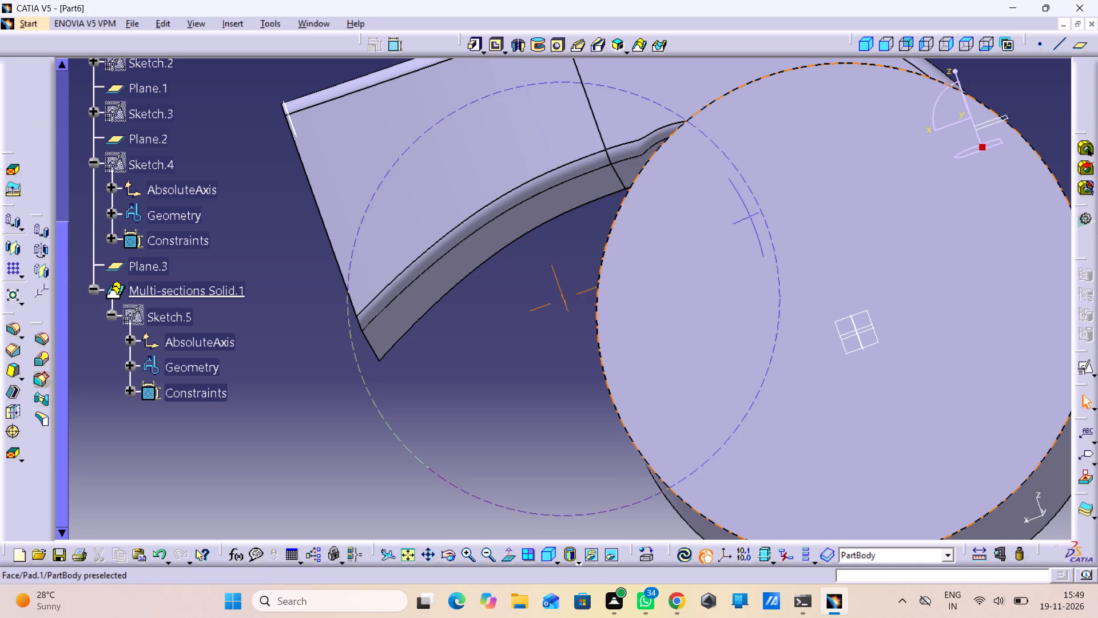
middle_drag(829, 180, 829, 220)
middle_drag(814, 179, 882, 249)
right_drag(814, 179, 882, 249)
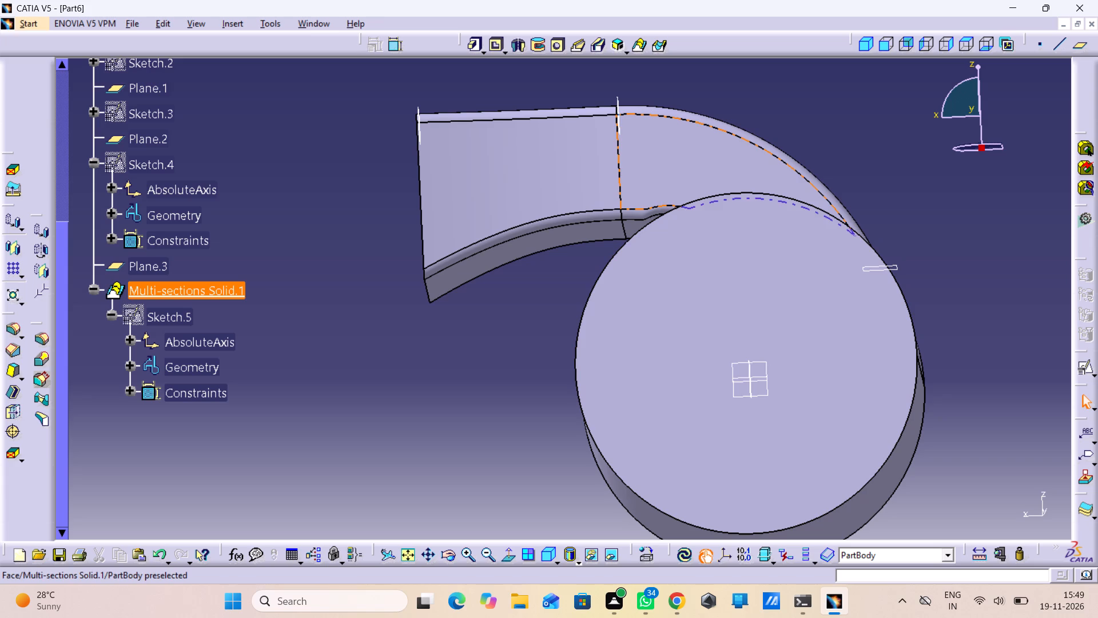
click(771, 116)
middle_drag(682, 96, 710, 212)
right_drag(682, 96, 710, 212)
middle_drag(547, 283, 703, 320)
right_drag(547, 283, 703, 320)
scroll(682, 324, down, 1)
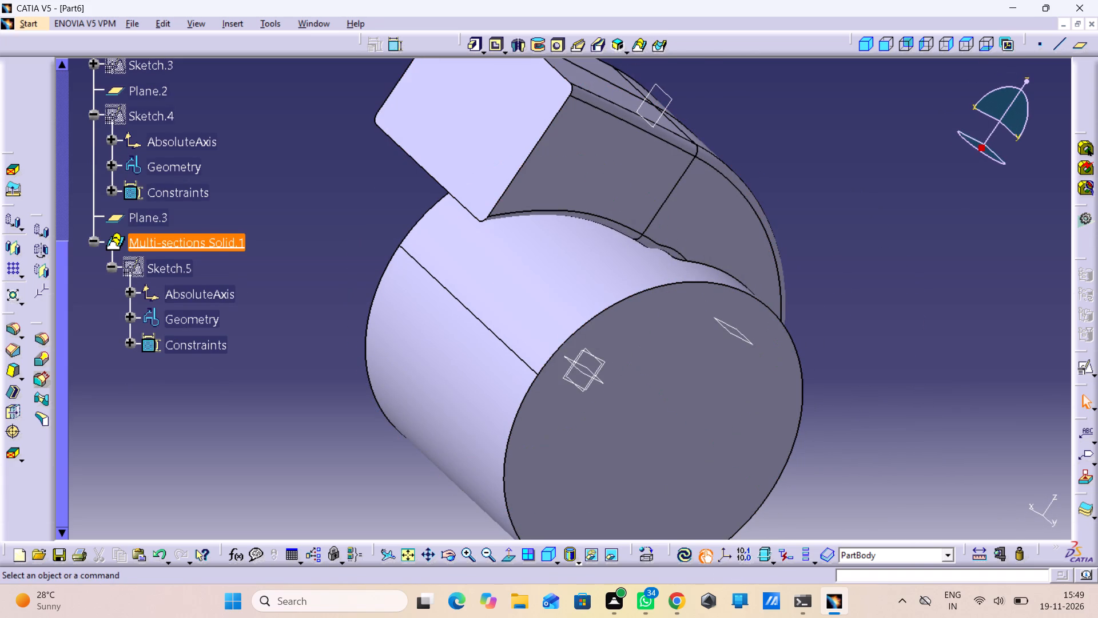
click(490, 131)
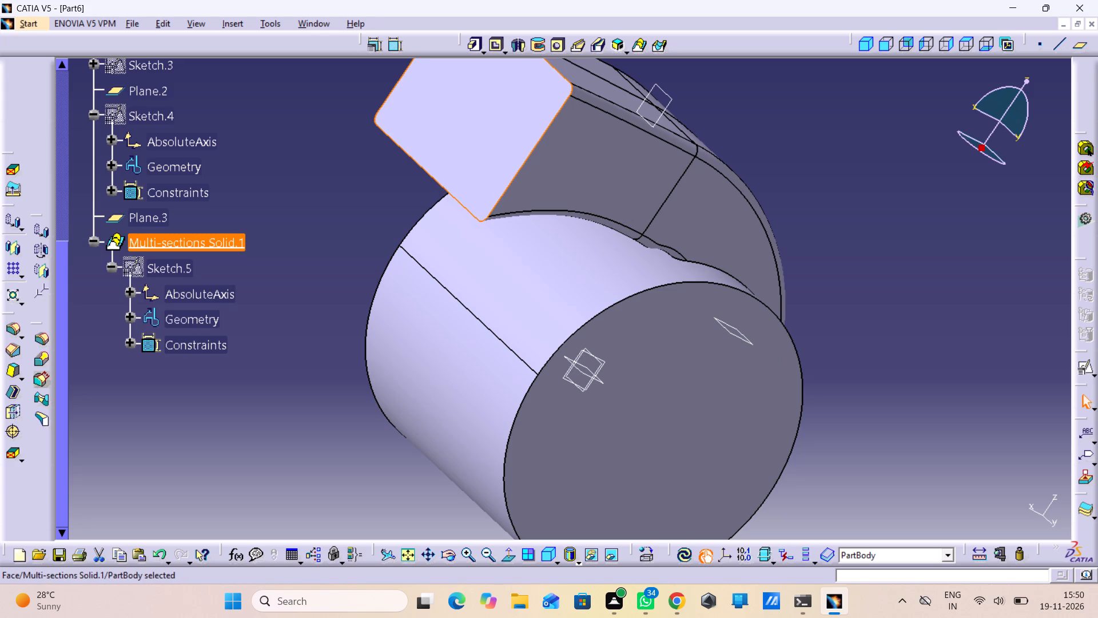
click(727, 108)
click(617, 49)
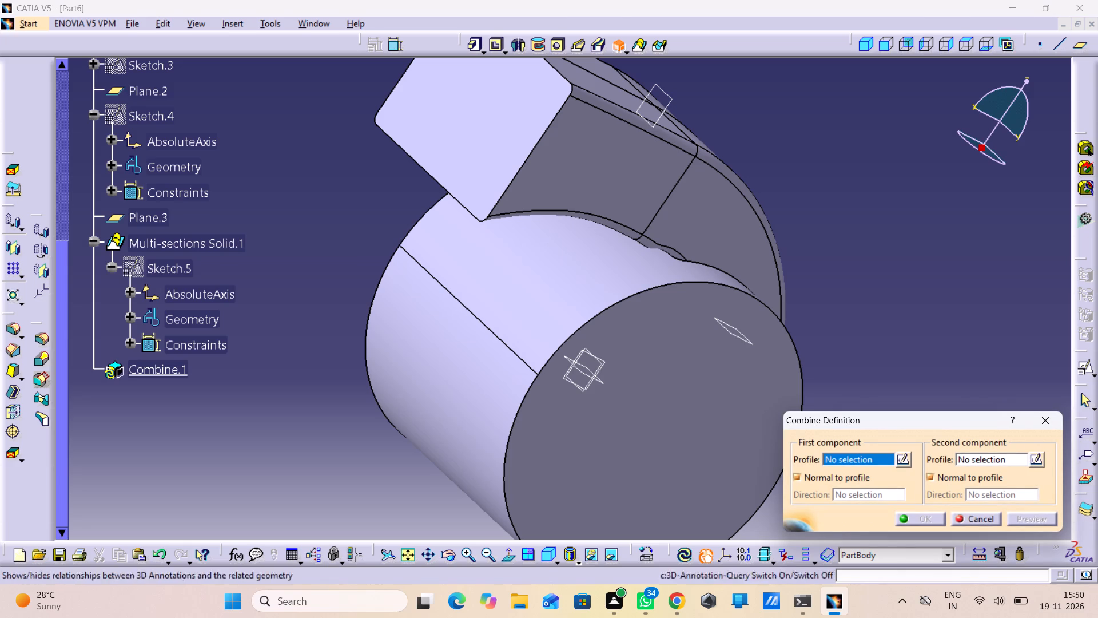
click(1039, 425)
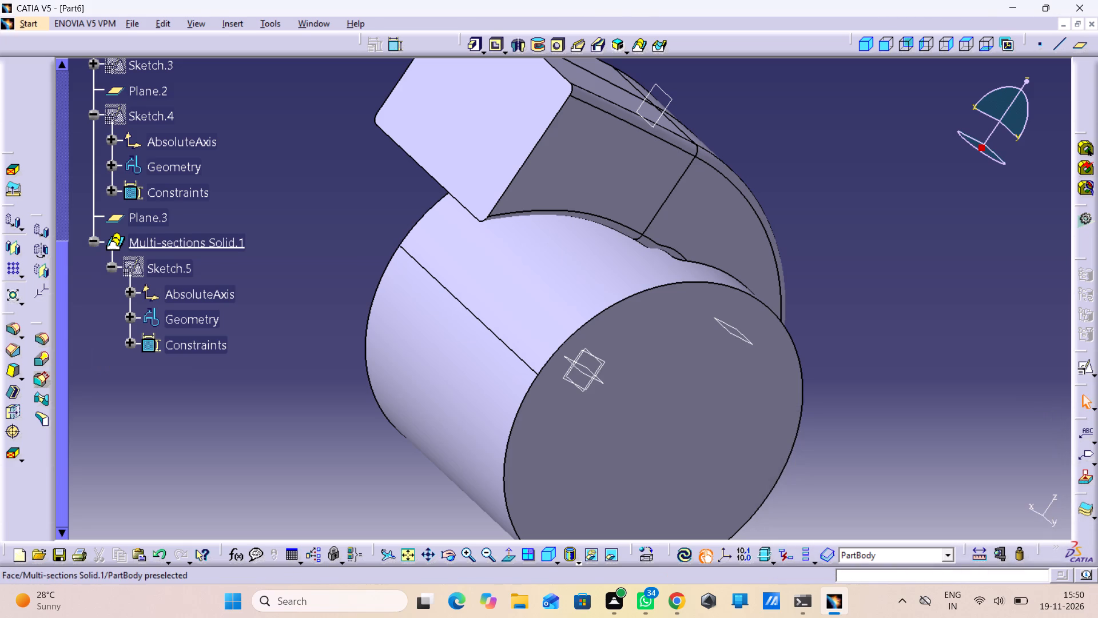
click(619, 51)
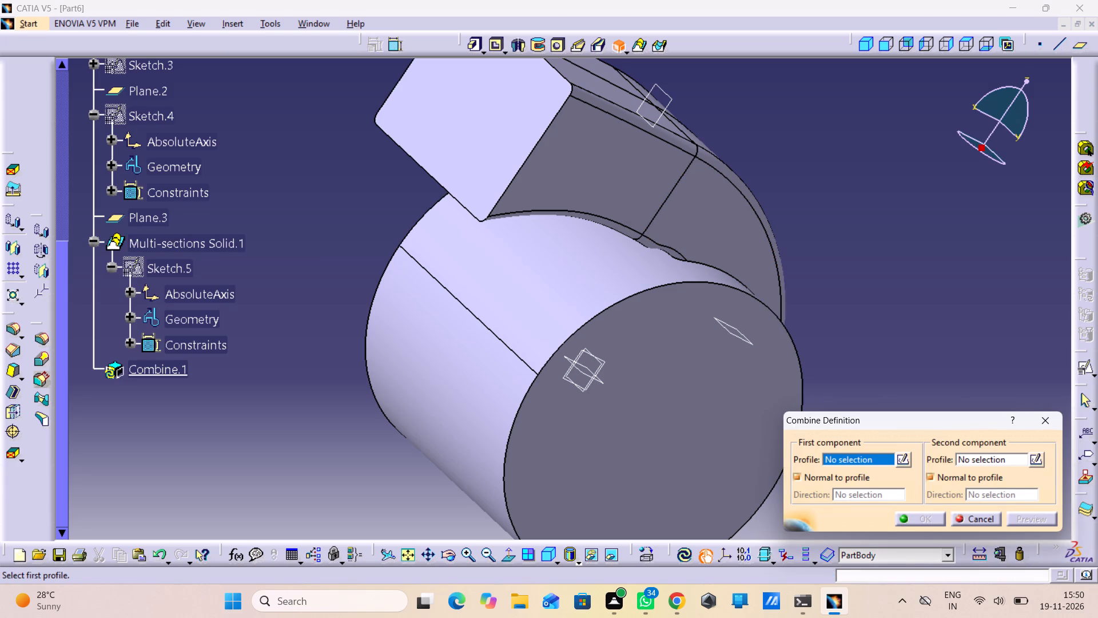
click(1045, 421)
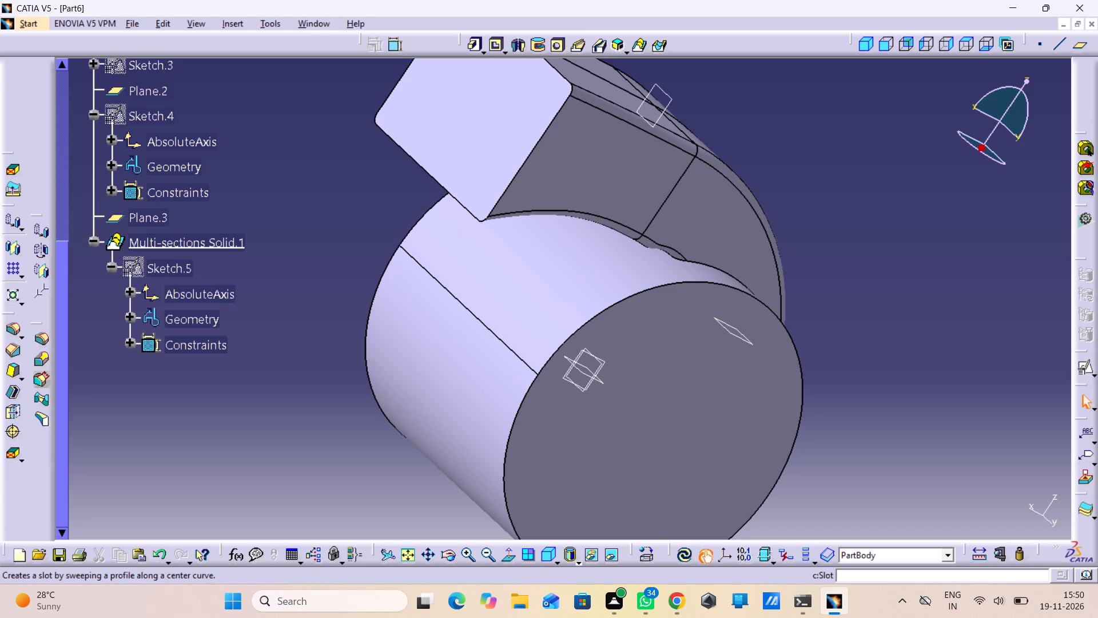
Shell the body with 1 mm inside and 0 mm outside thickness, removing the duct's rectangular inlet end face.
drag(547, 46, 0, 346)
click(0, 314)
drag(19, 368, 14, 395)
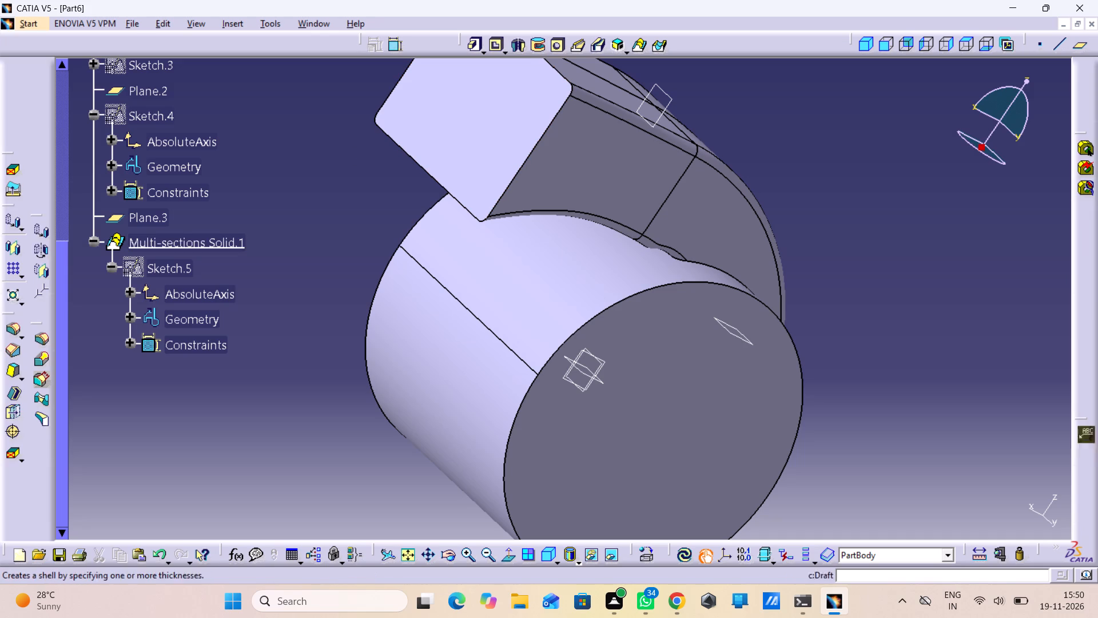
drag(14, 395, 6, 410)
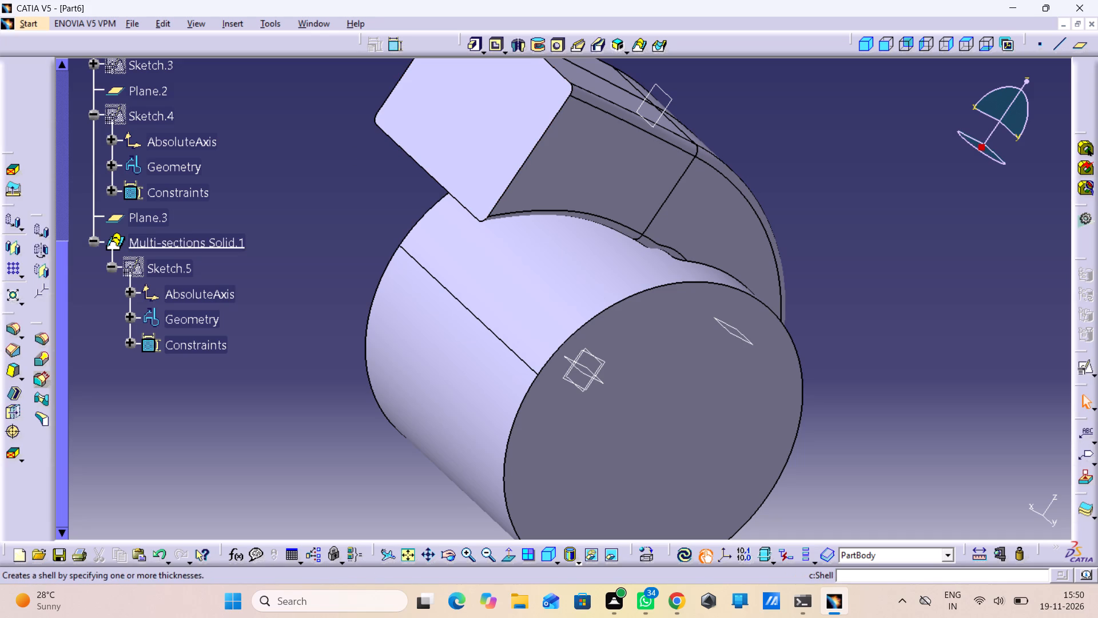
click(16, 387)
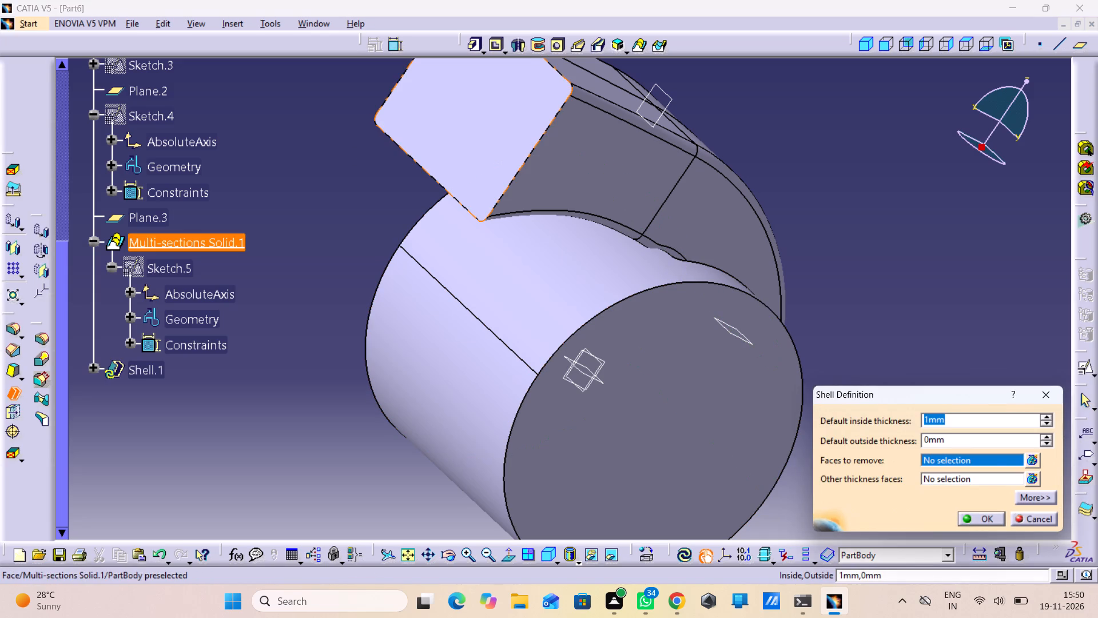
click(518, 132)
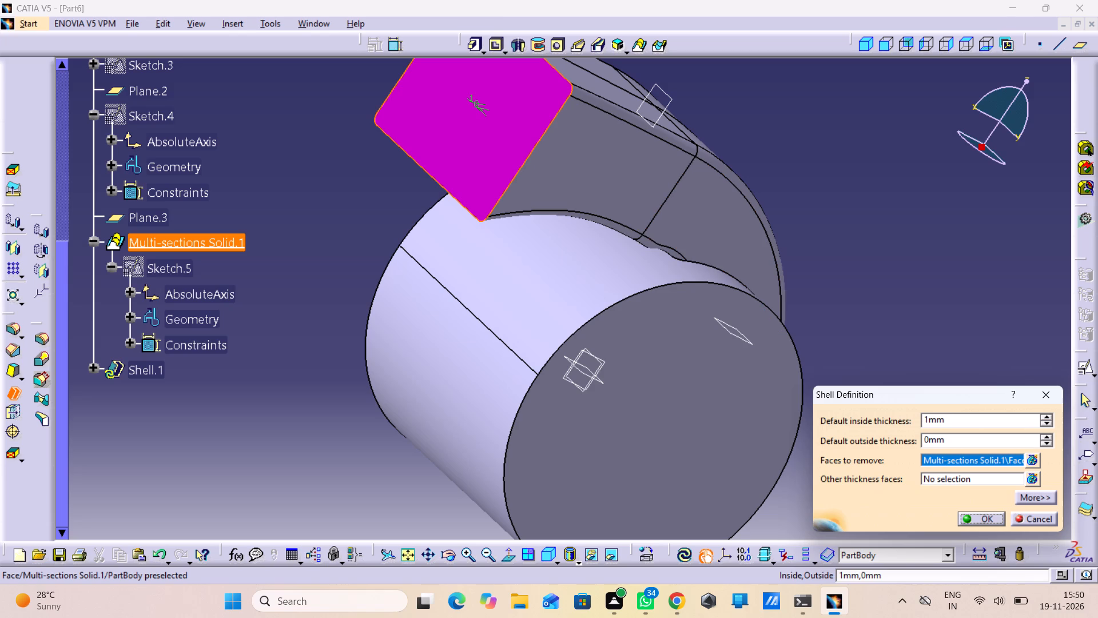
middle_drag(879, 306, 697, 236)
right_drag(876, 304, 697, 236)
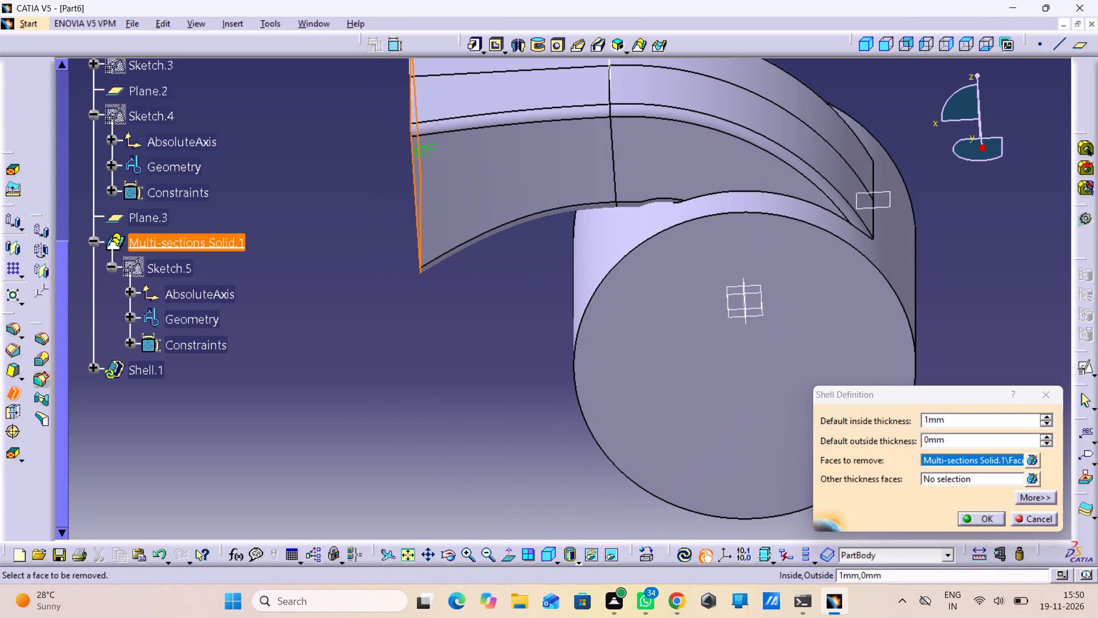
click(993, 513)
click(548, 432)
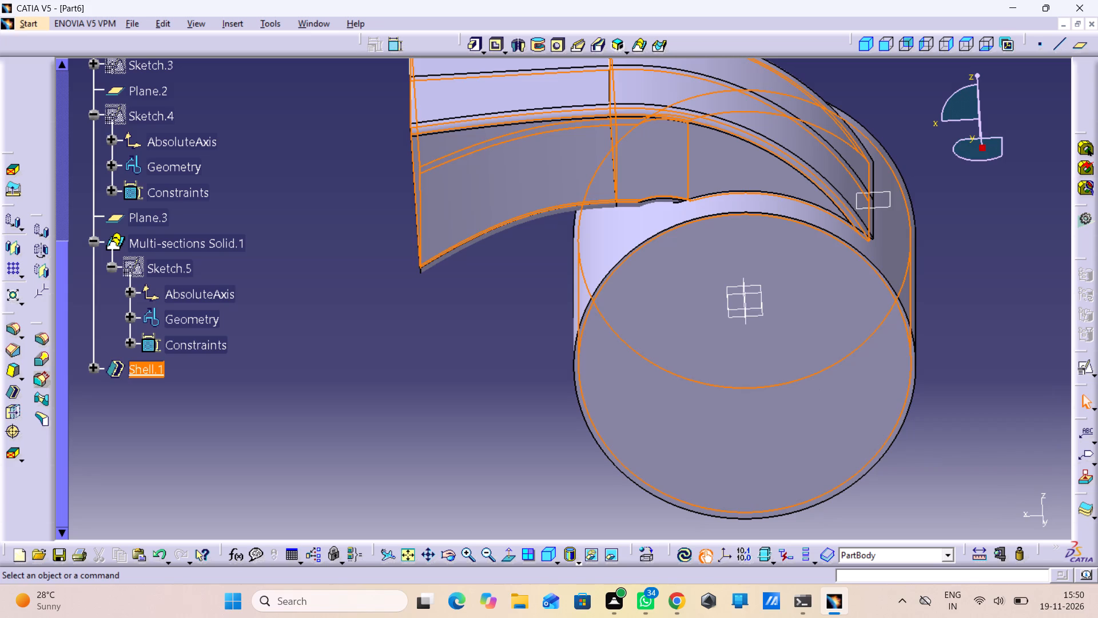
Examine the hollowed duct from its open inlet, along its side and where it meets the cylinder.
middle_drag(556, 401, 762, 337)
right_drag(556, 398, 762, 337)
middle_drag(492, 486, 491, 484)
right_drag(492, 486, 491, 484)
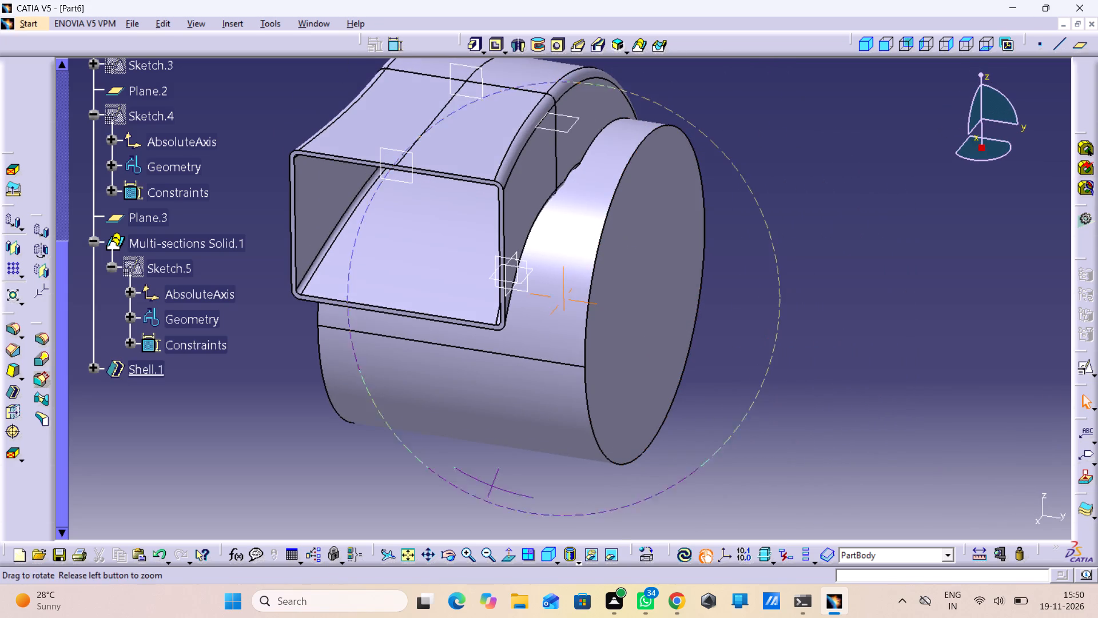
middle_drag(491, 484, 393, 429)
right_drag(491, 484, 393, 429)
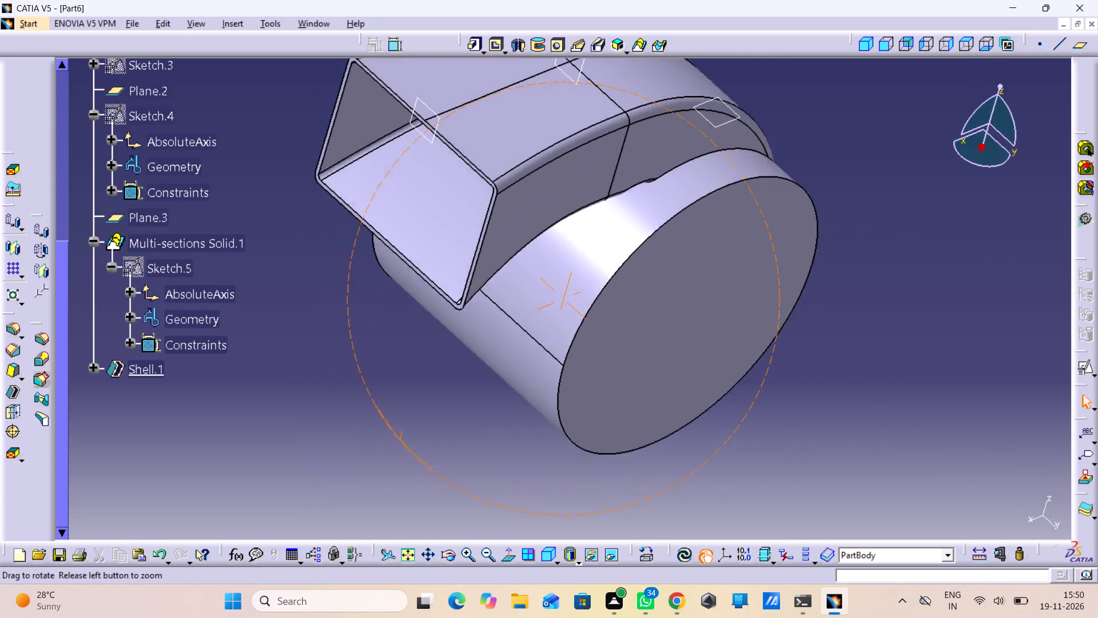
right_drag(393, 429, 317, 257)
middle_drag(393, 429, 317, 257)
Start a positioned sketch on the cylinder's flat end face.
click(709, 423)
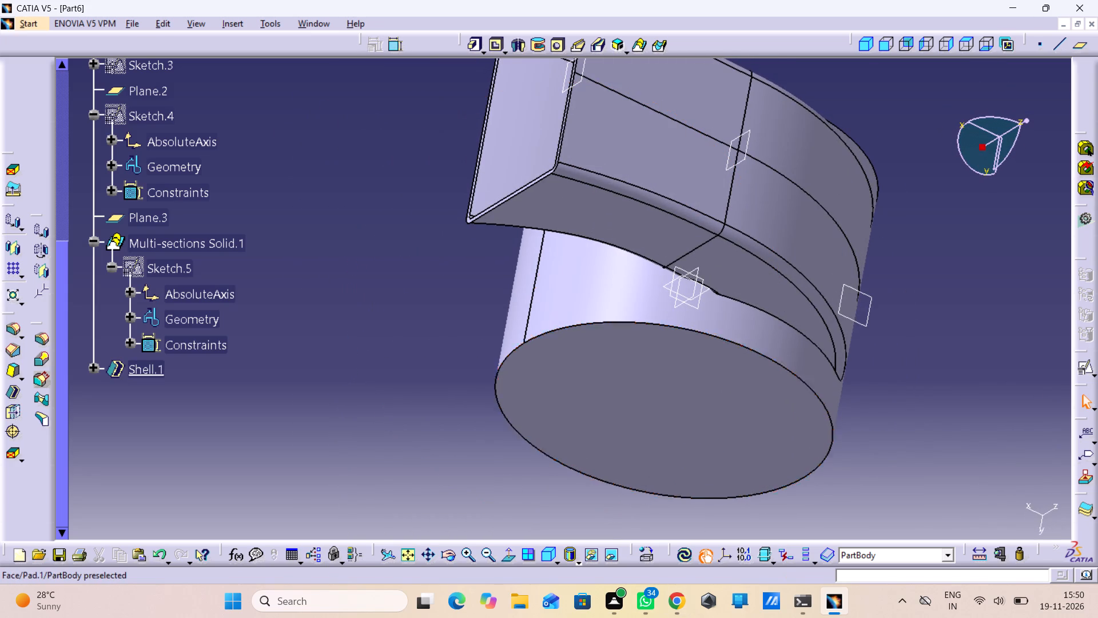
click(1077, 367)
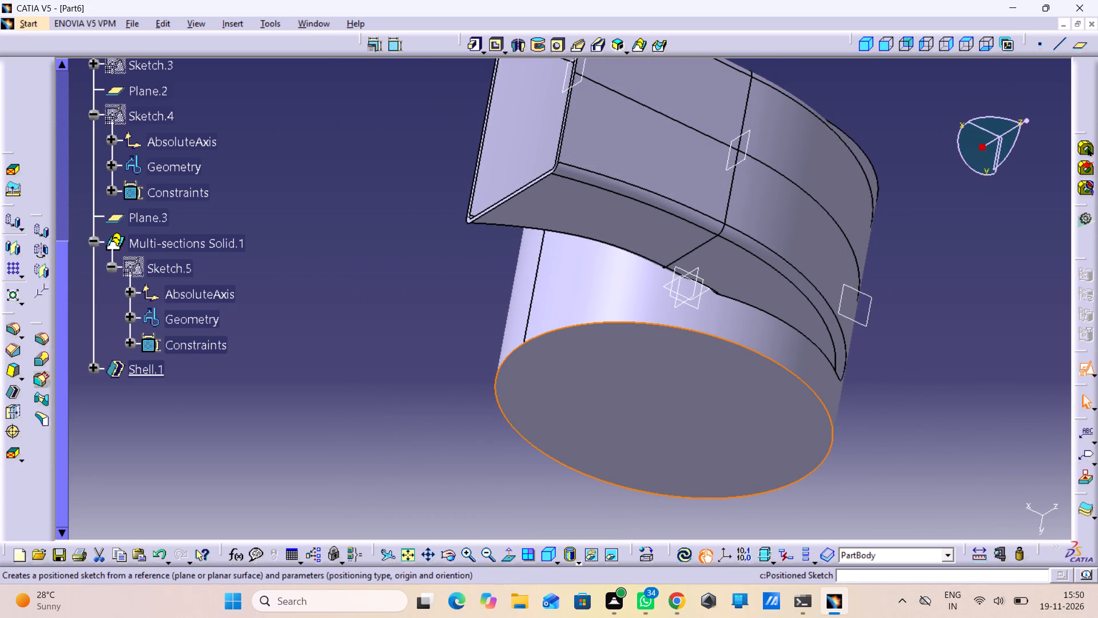
click(978, 508)
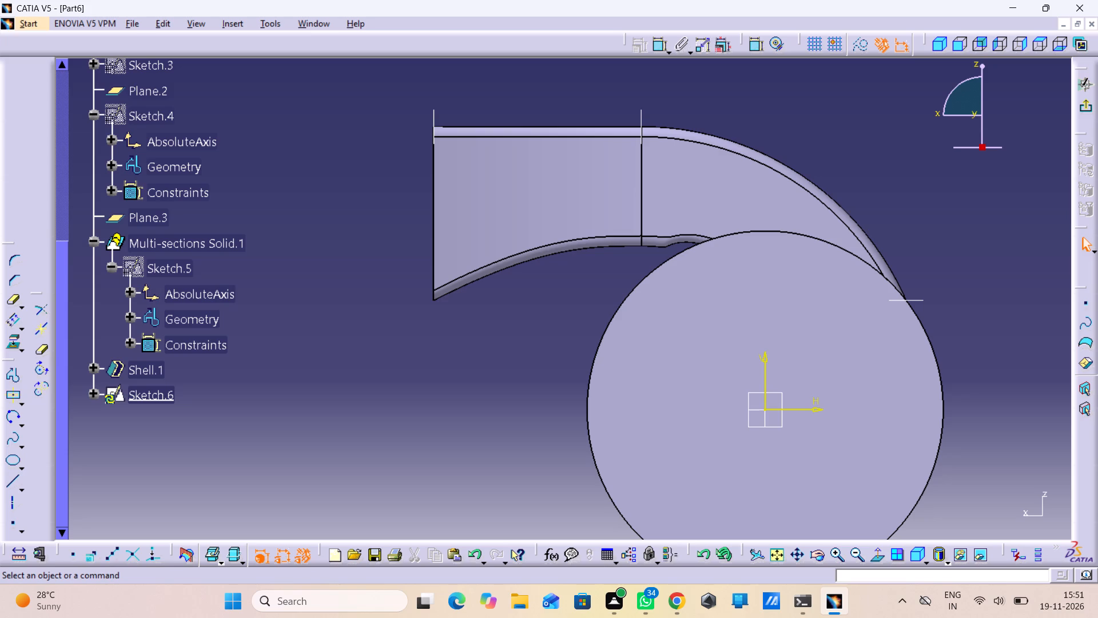
Sketch two concentric circles centred on the origin, one about 44 mm in radius outside the cylinder edge and one about 25 mm inside it.
middle_drag(877, 459, 820, 359)
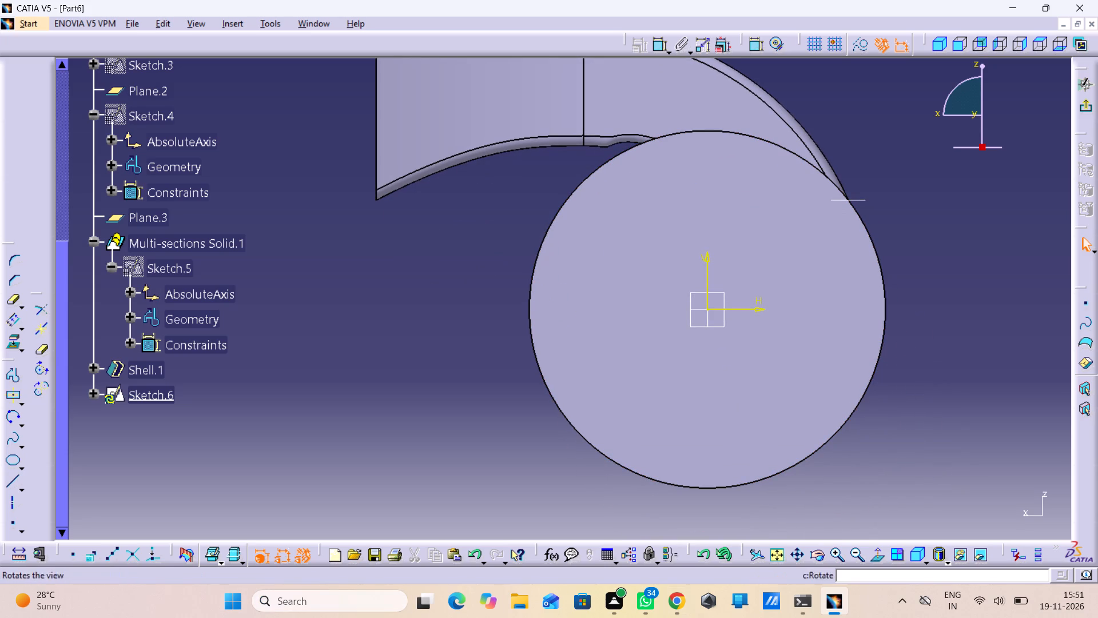
click(23, 423)
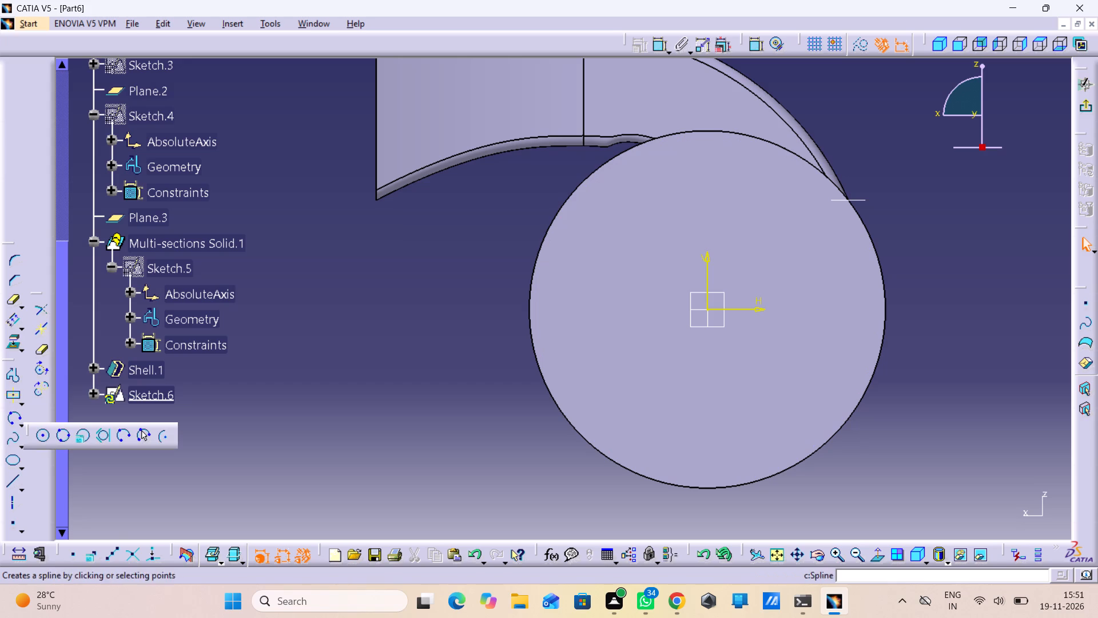
click(43, 436)
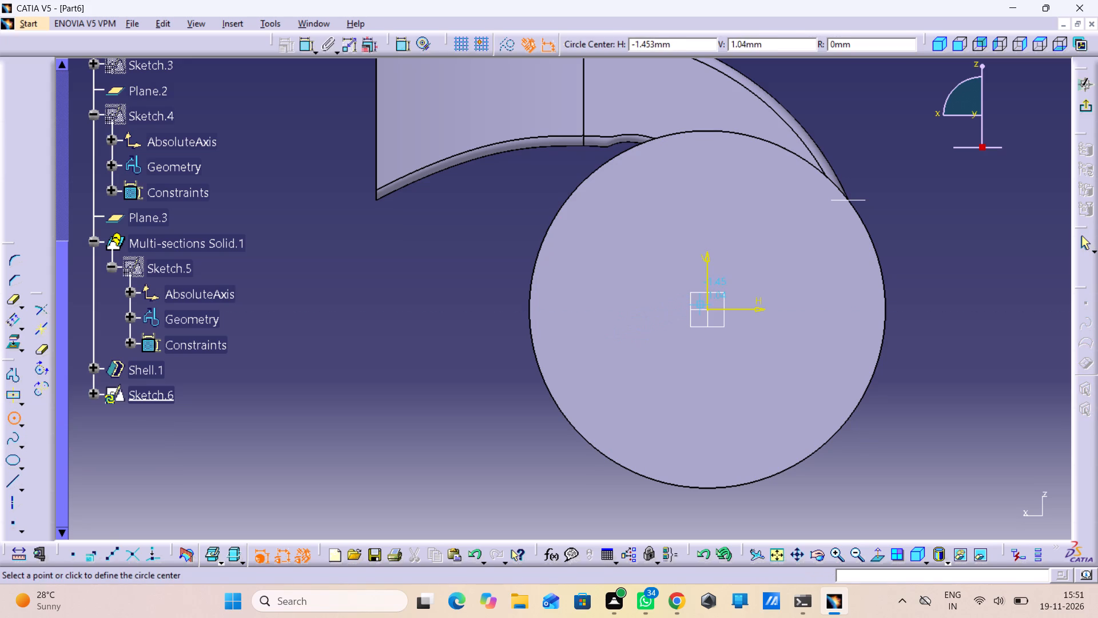
click(705, 310)
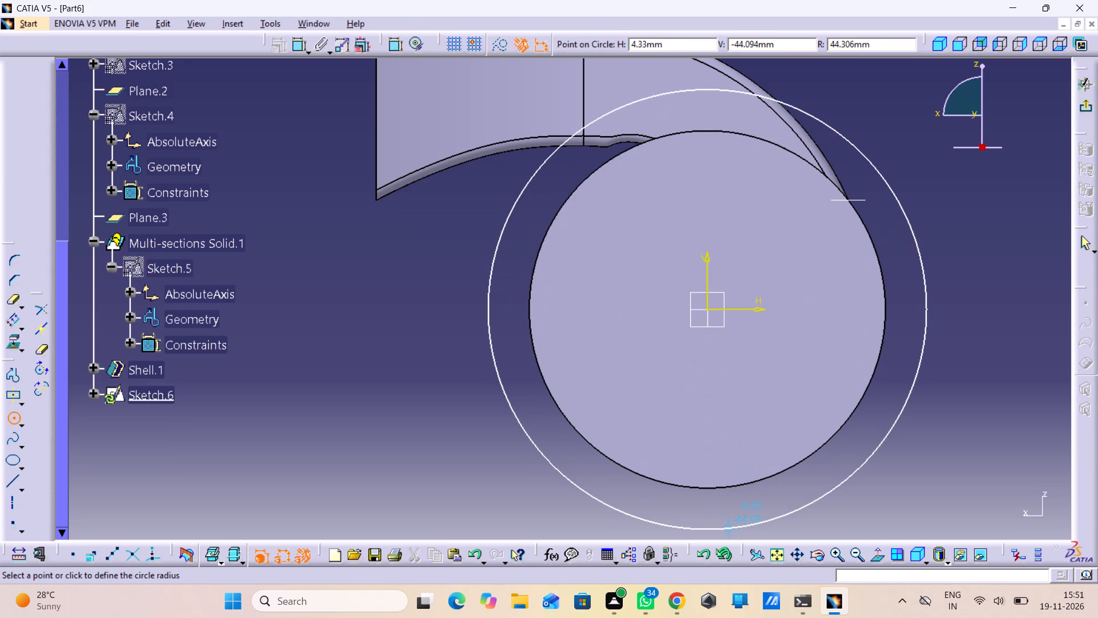
click(728, 528)
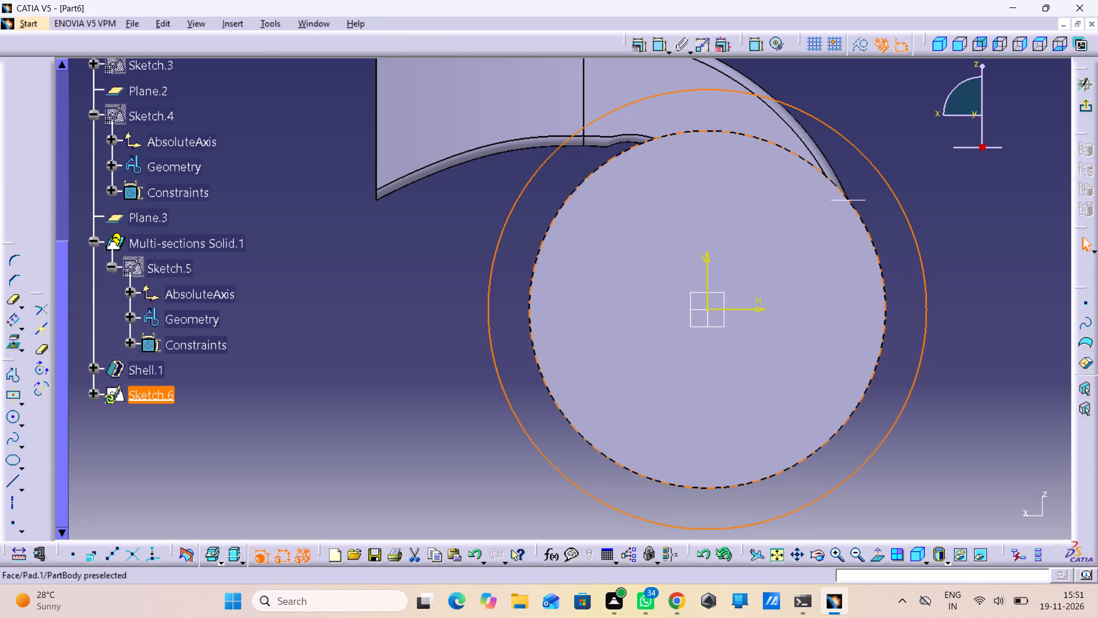
click(16, 419)
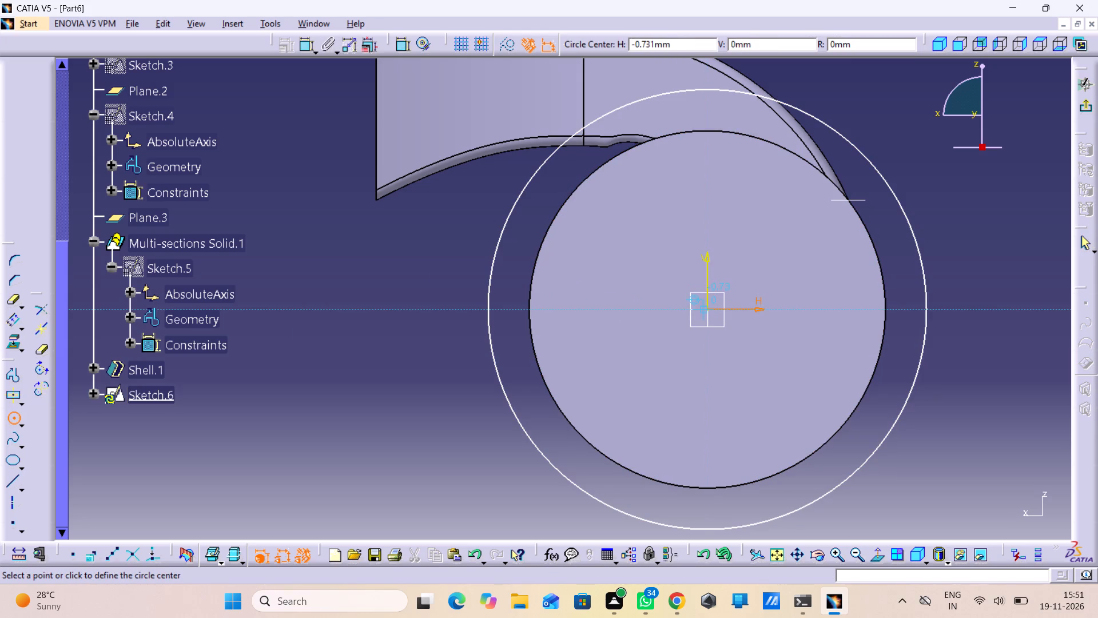
click(709, 307)
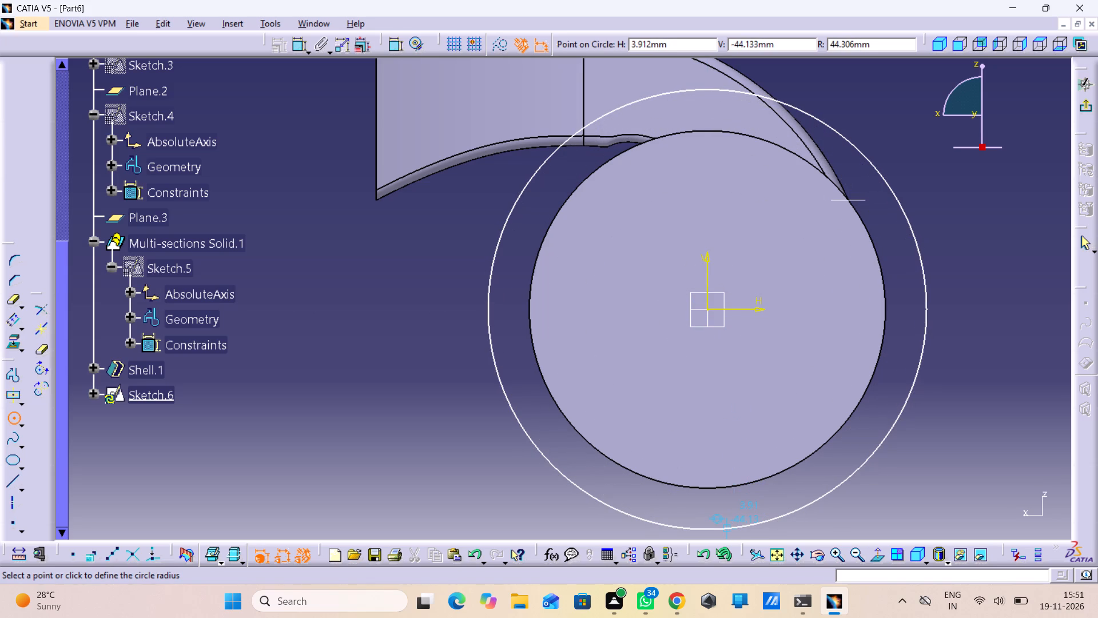
click(719, 431)
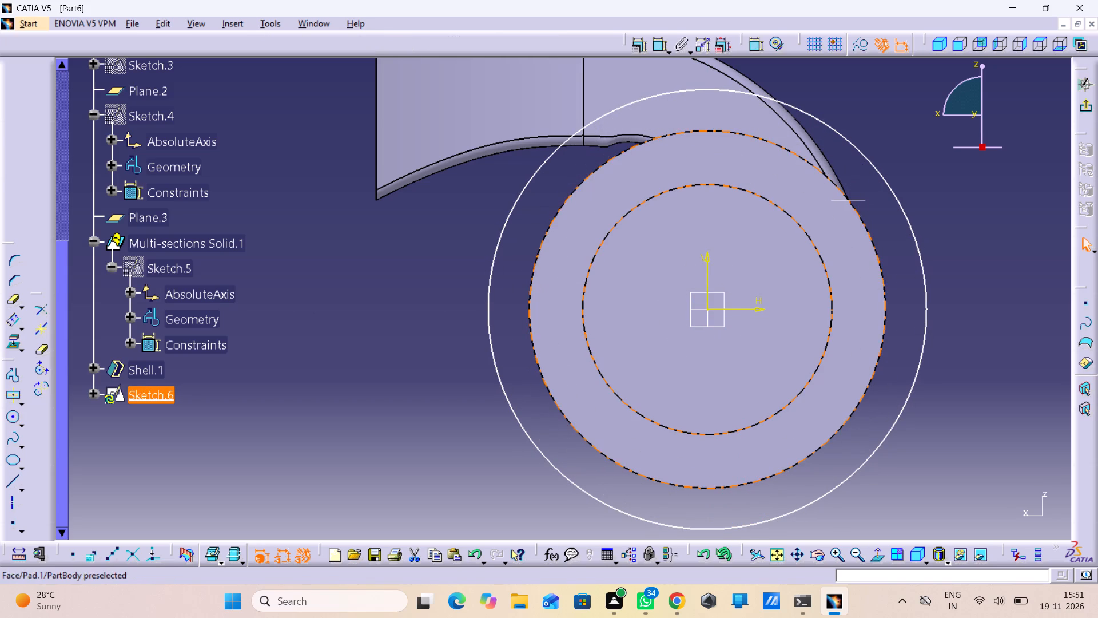
Add radius dimensions to the outer and inner circles.
middle_drag(954, 227, 960, 273)
right_click(954, 227)
click(799, 138)
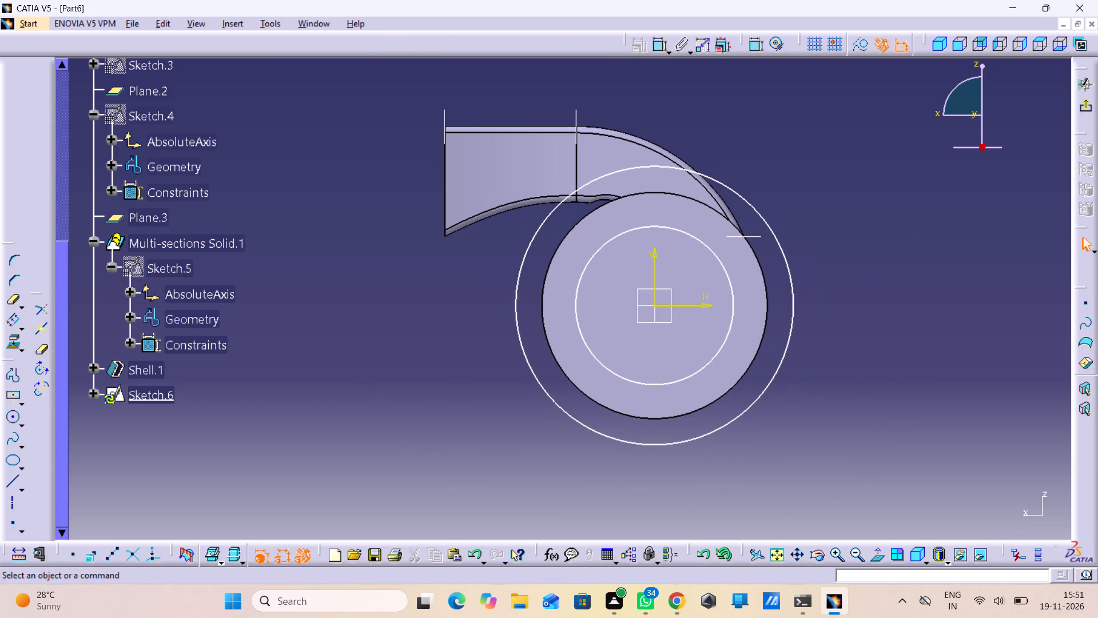
double_click(757, 50)
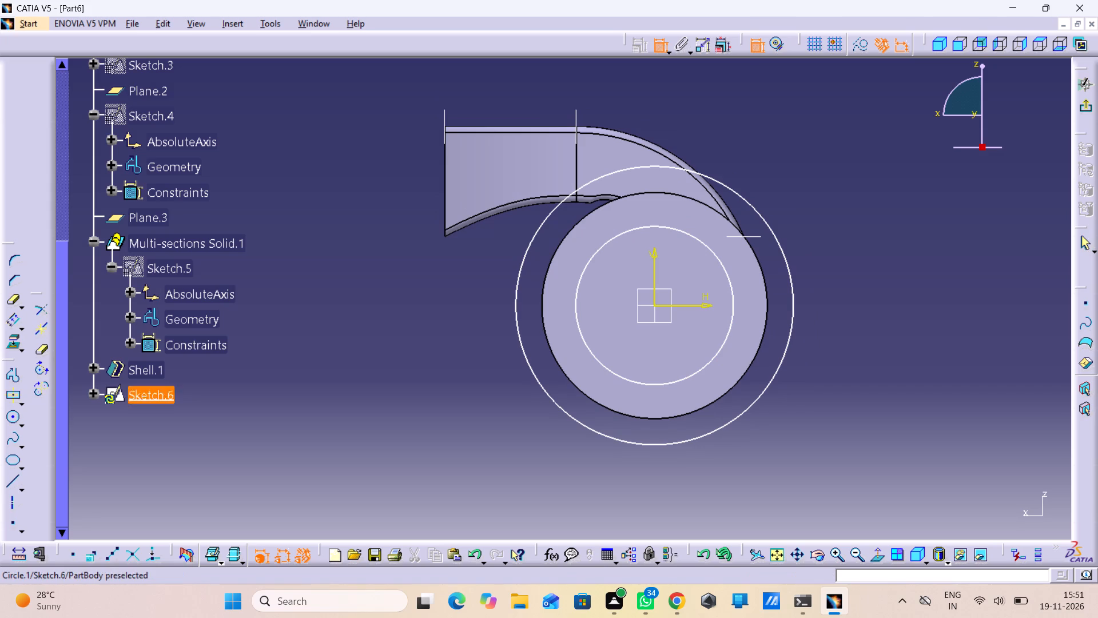
click(756, 207)
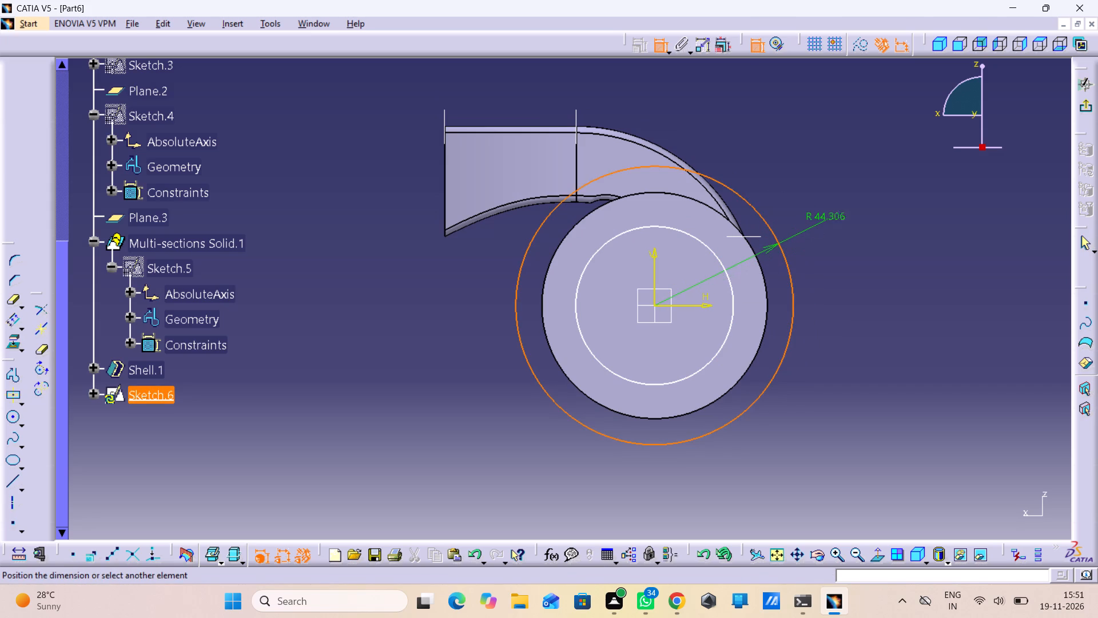
click(828, 218)
drag(727, 277, 734, 278)
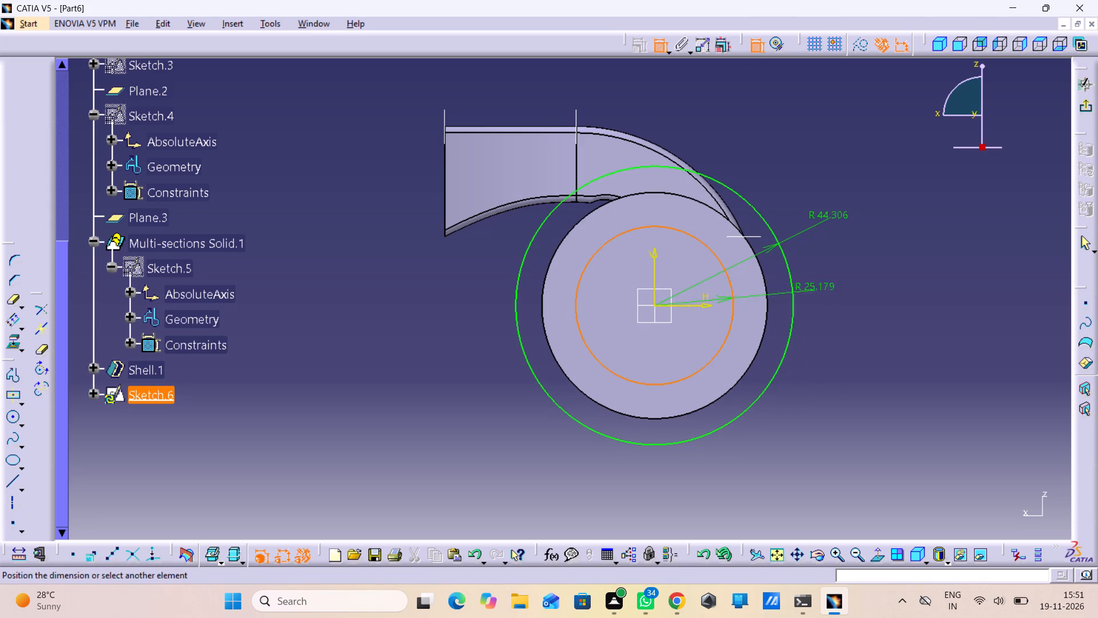
click(826, 295)
Set the inner circle's radius to 32 mm.
double_click(823, 292)
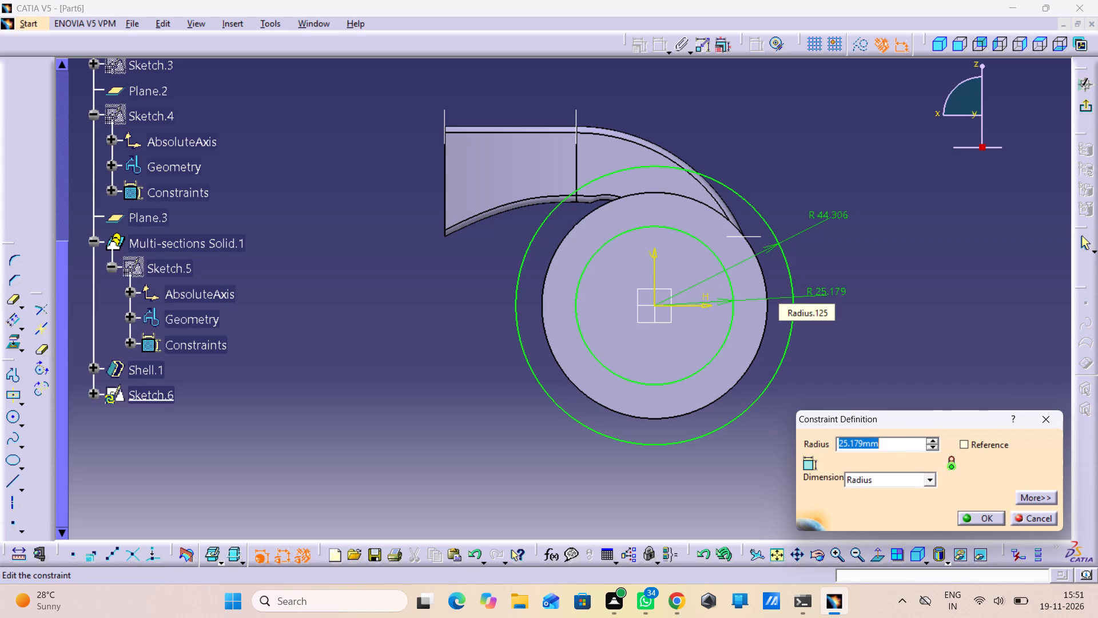
key(3)
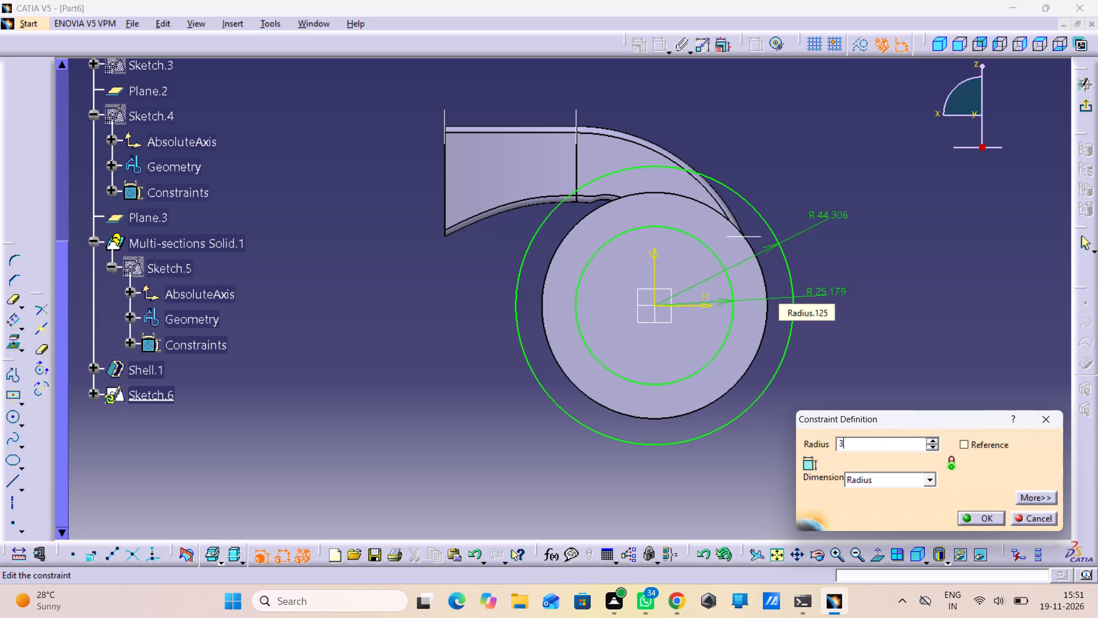
key(2)
click(977, 523)
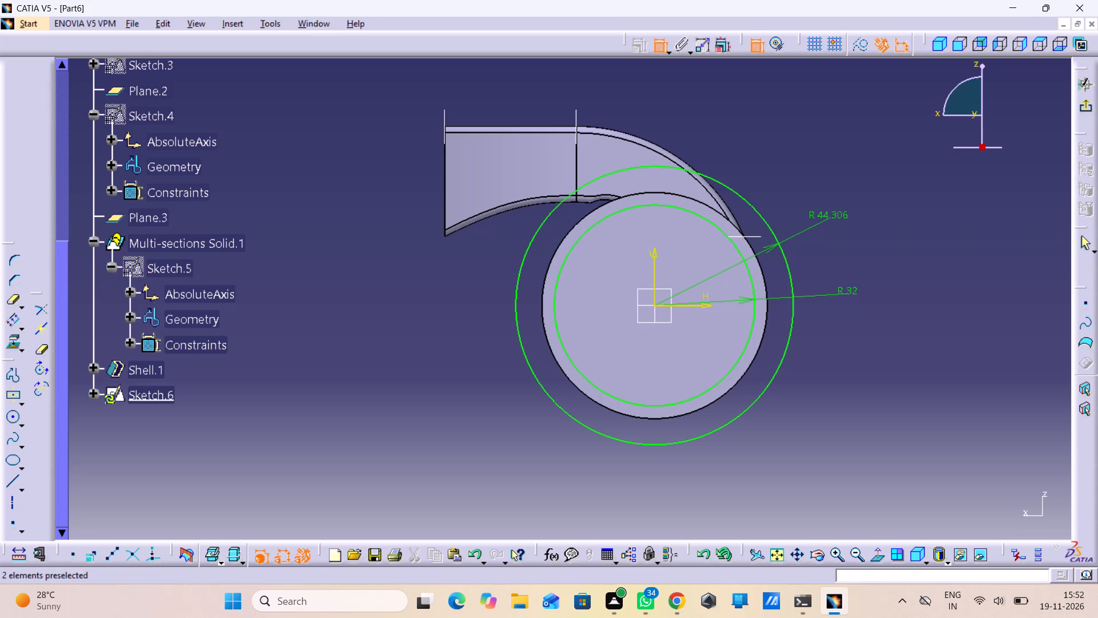
Switch the outer circle's radius dimension to a diameter, set it to 78 mm, and exit the sketch.
right_click(838, 213)
click(798, 316)
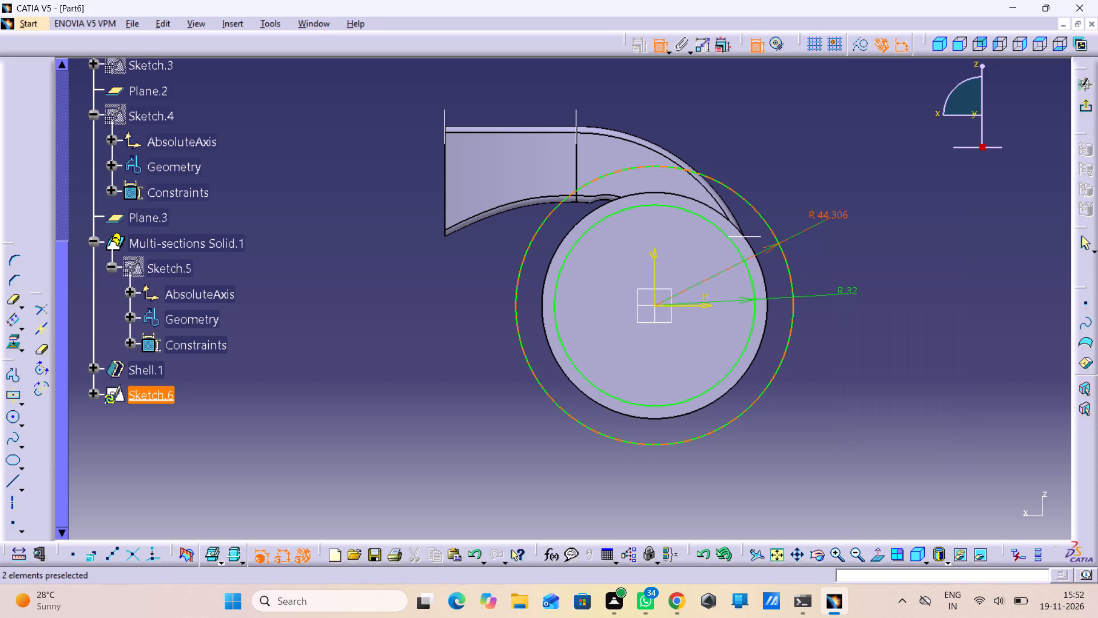
double_click(826, 212)
click(866, 476)
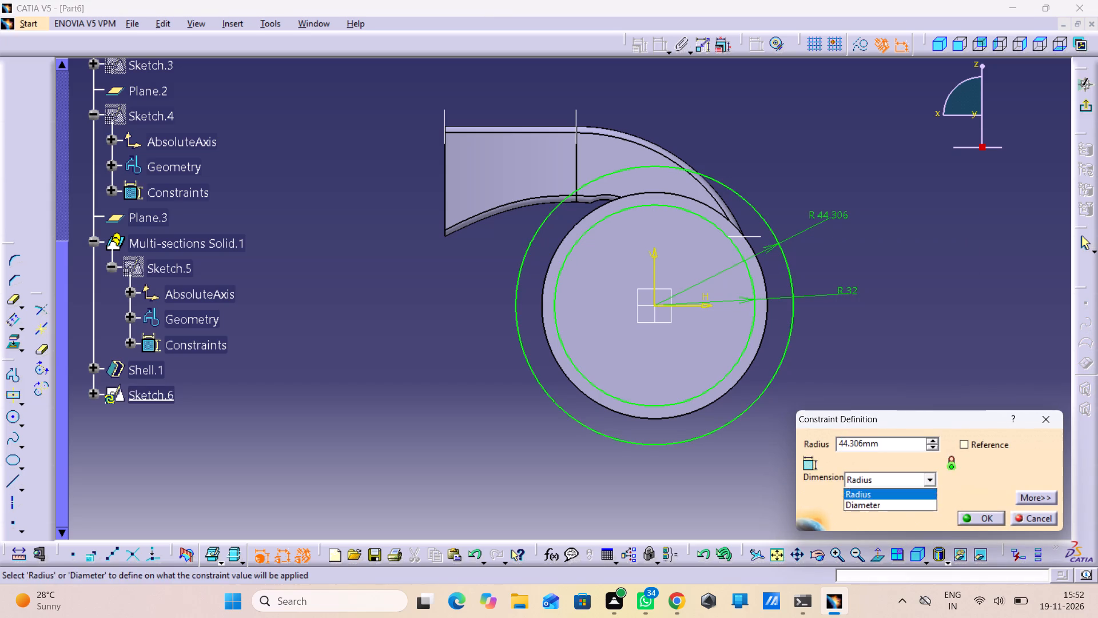
click(868, 505)
drag(897, 448, 812, 457)
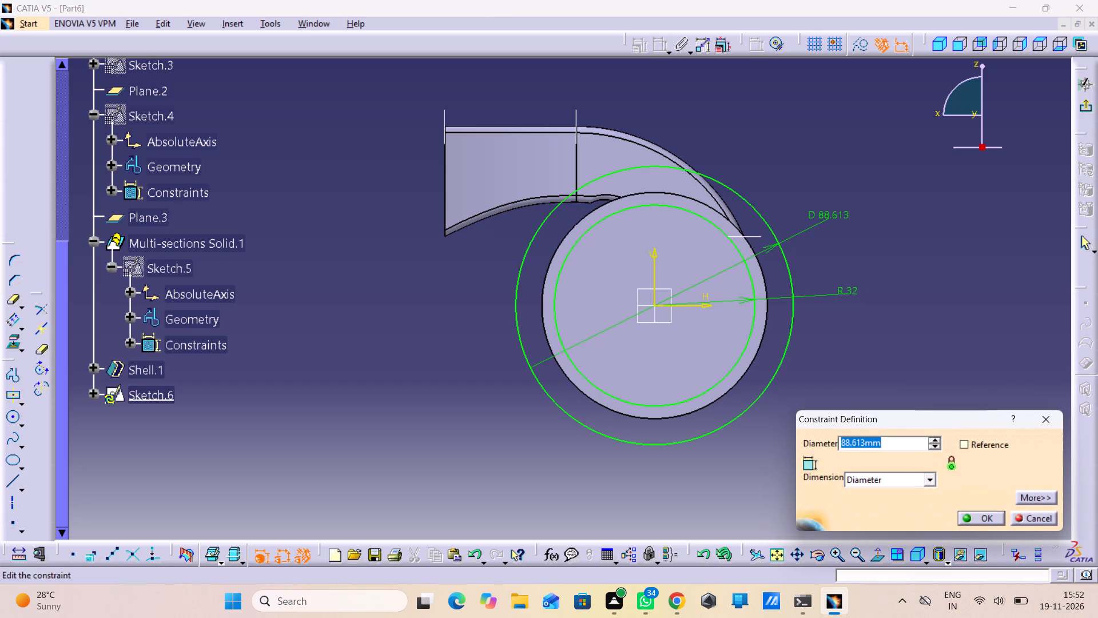
text(78)
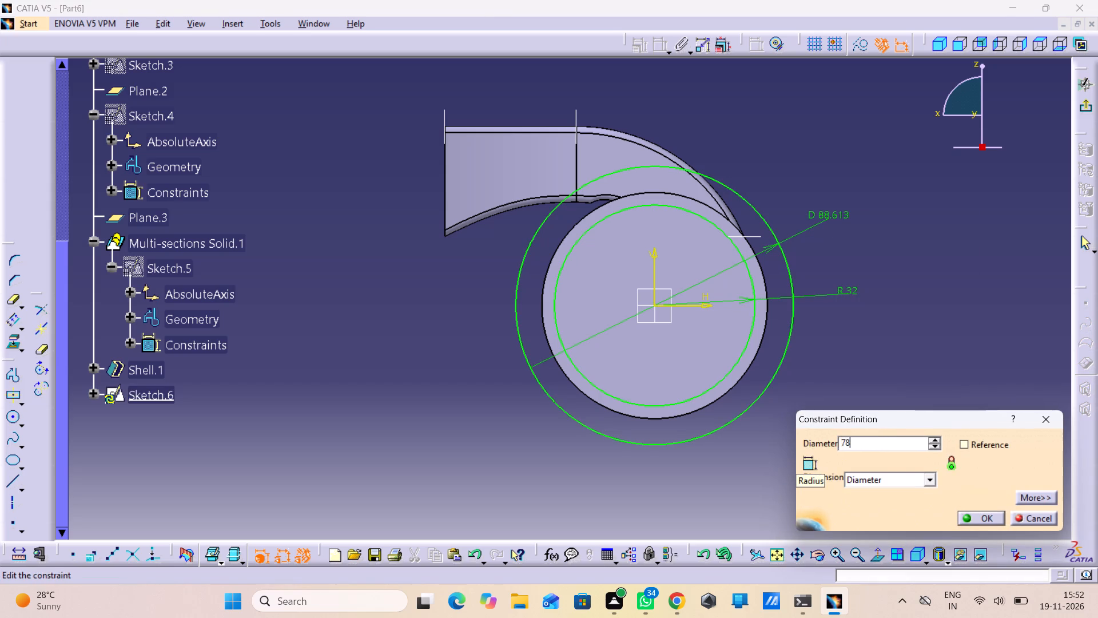
key(Return)
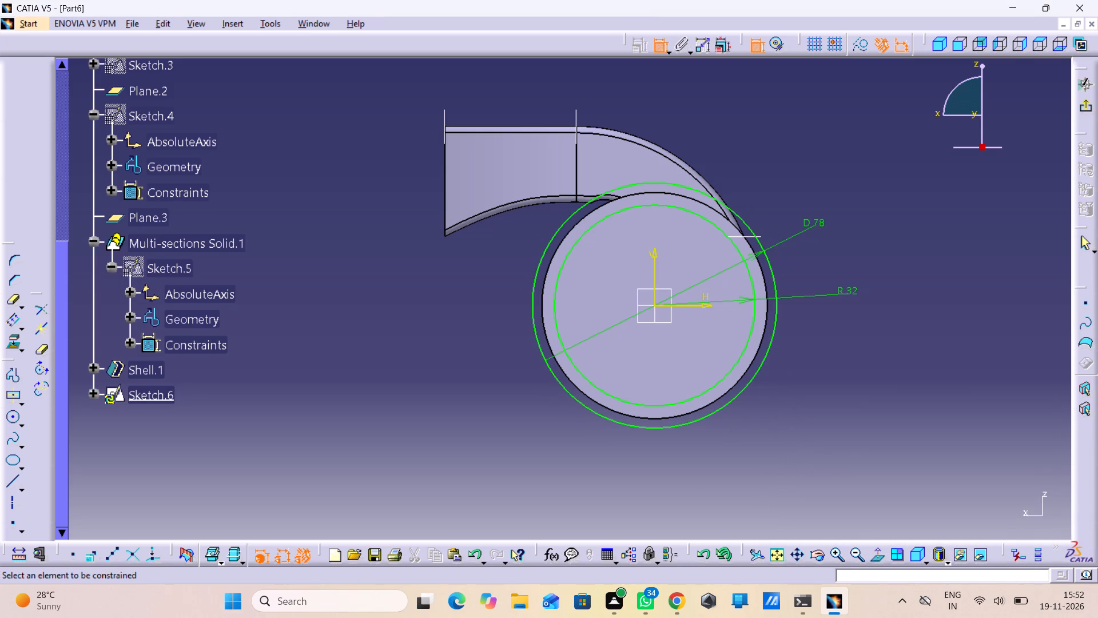
click(1084, 109)
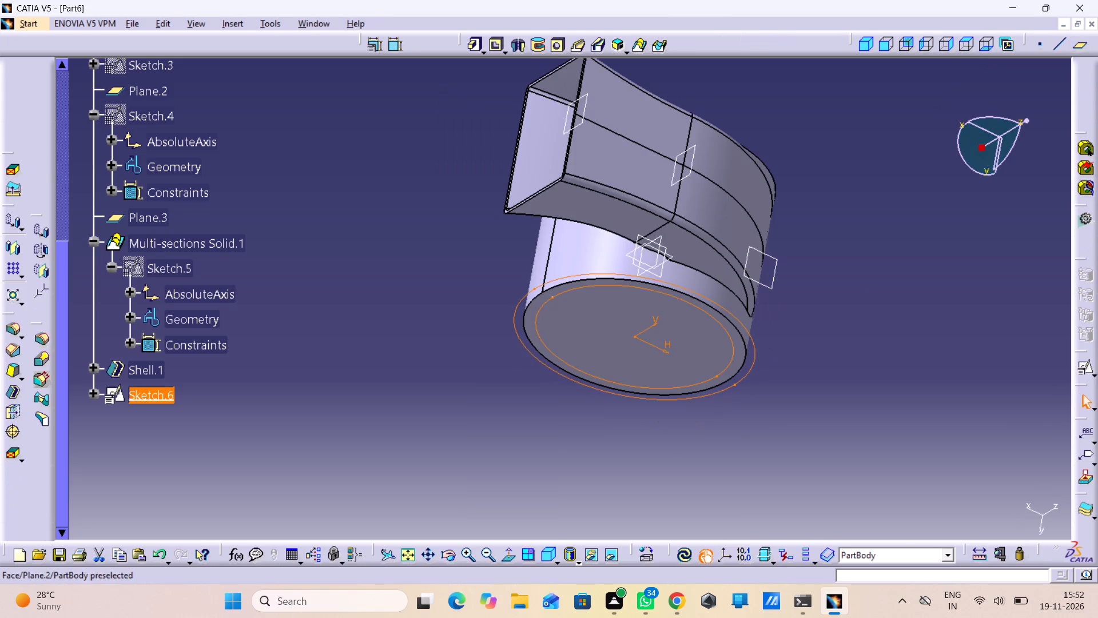
Pad the concentric-circle sketch 2 mm to form a ring flange on the cylinder's end.
click(470, 43)
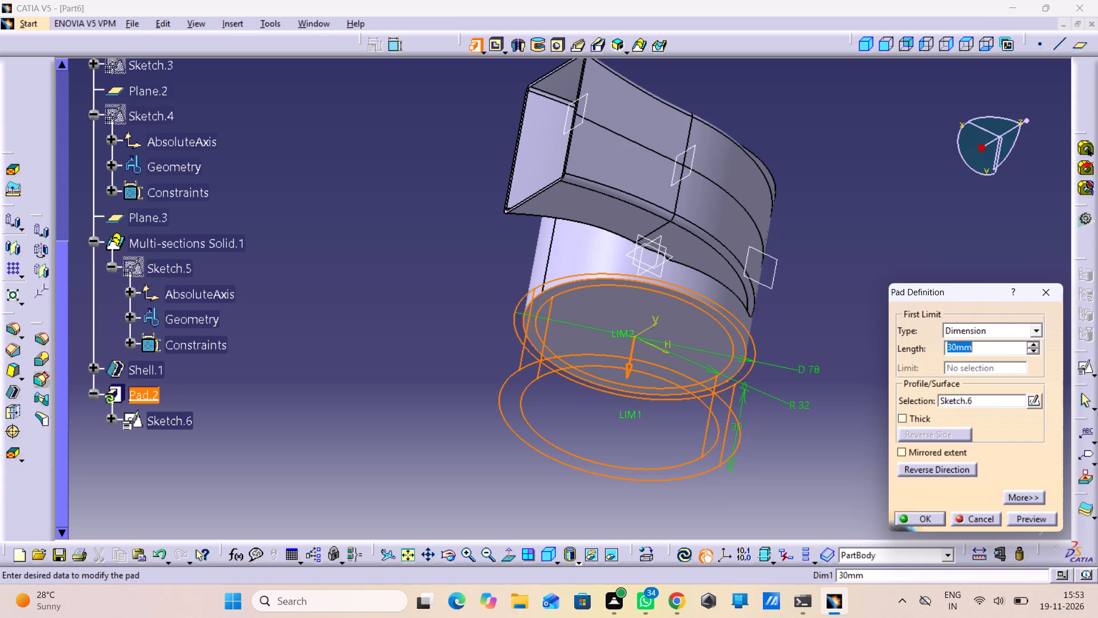
key(2)
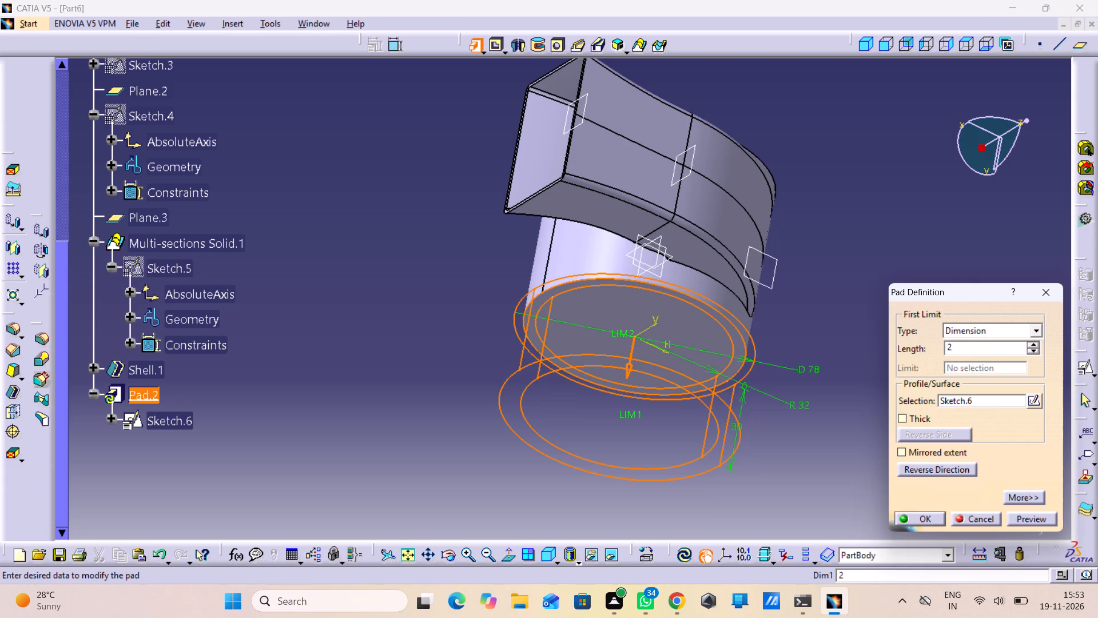
click(1029, 517)
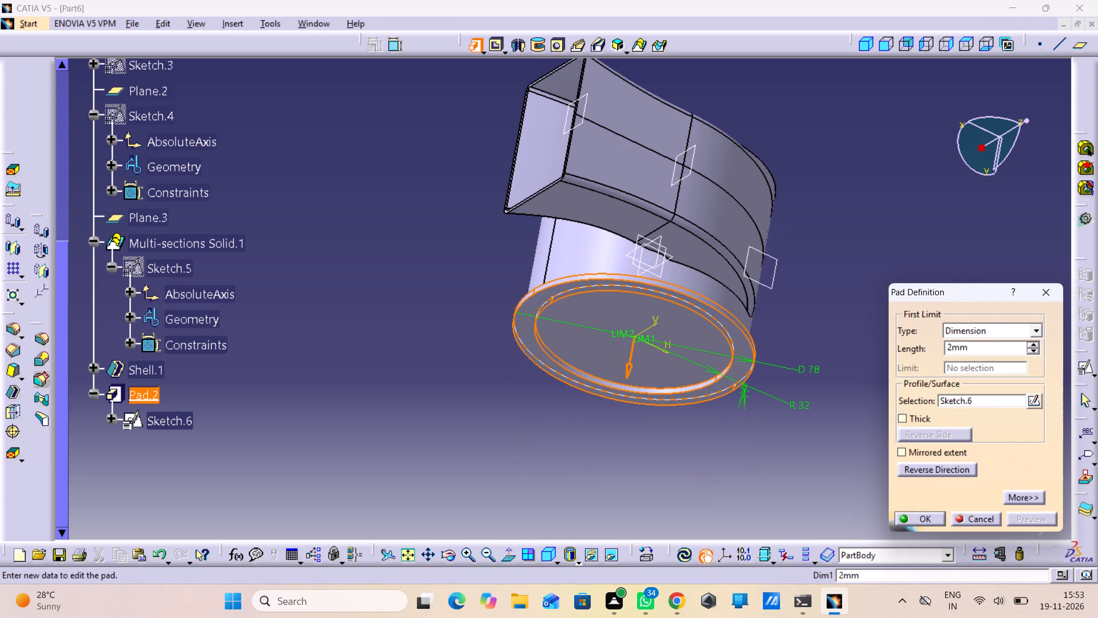
click(932, 521)
click(841, 499)
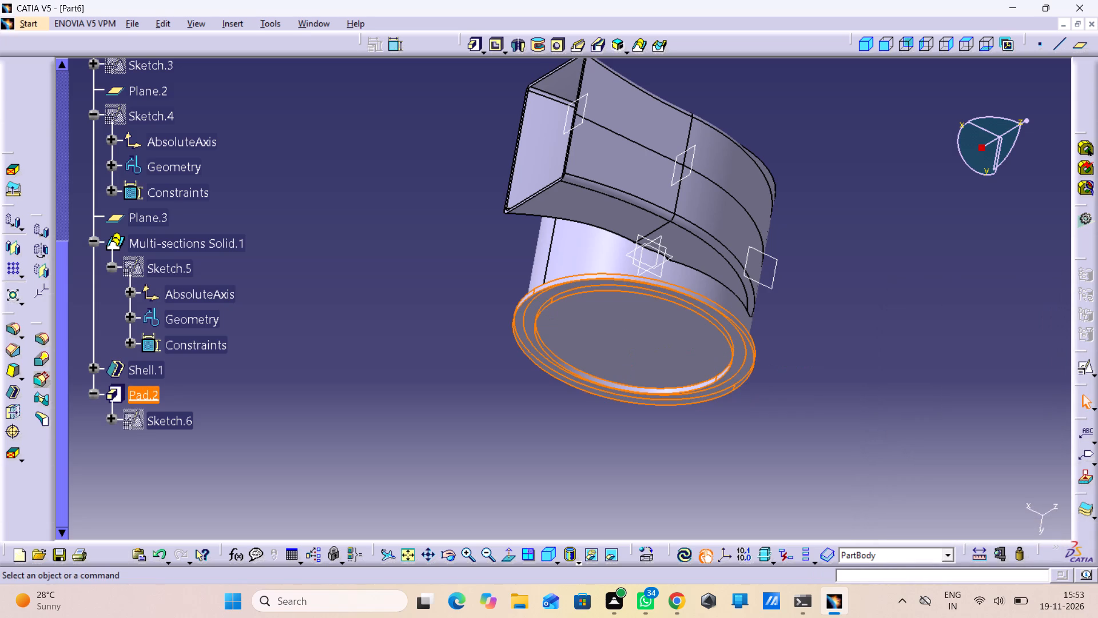
Pocket the circular end face inside the flange 58 mm deep into the cylinder, using that face as direction reference and reversing the direction.
middle_drag(636, 363, 661, 110)
right_drag(638, 363, 661, 110)
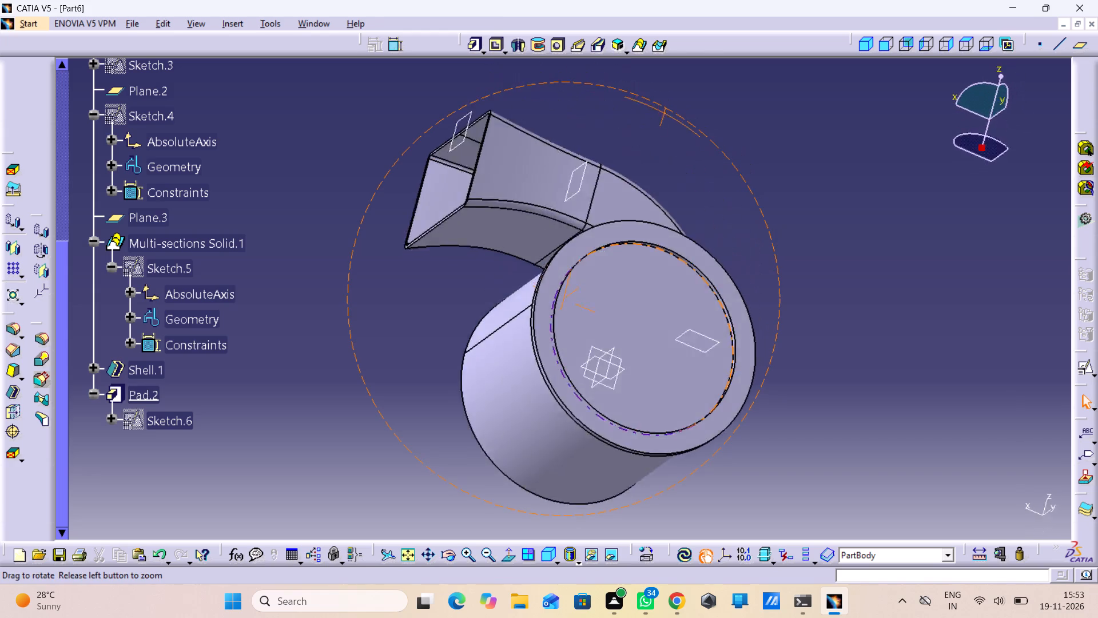
middle_drag(661, 110, 617, 177)
right_drag(661, 110, 617, 180)
click(714, 295)
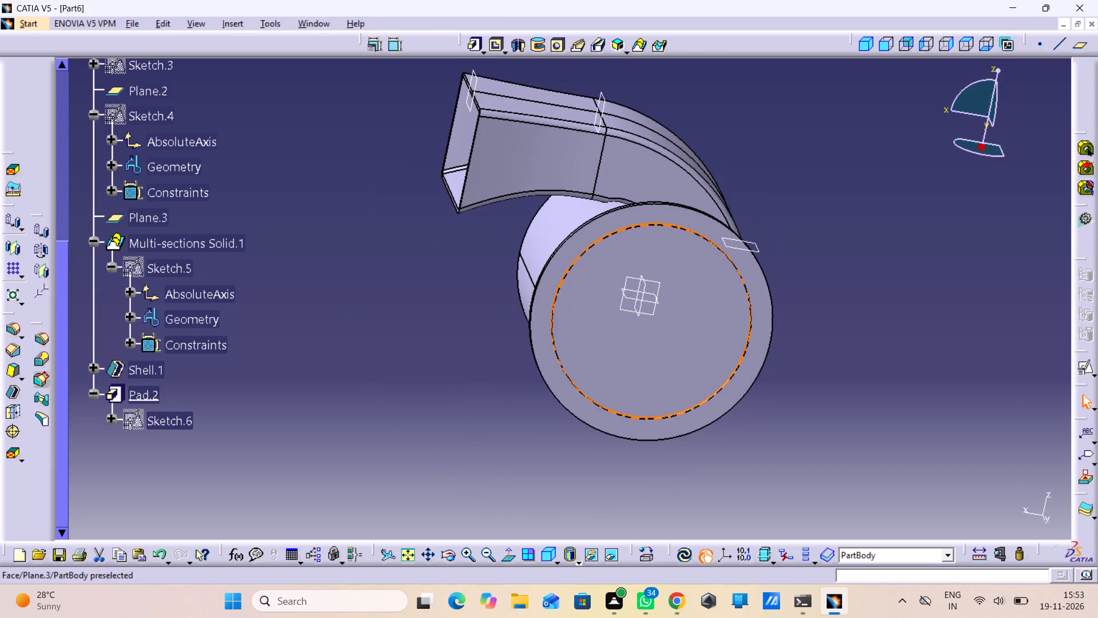
click(496, 42)
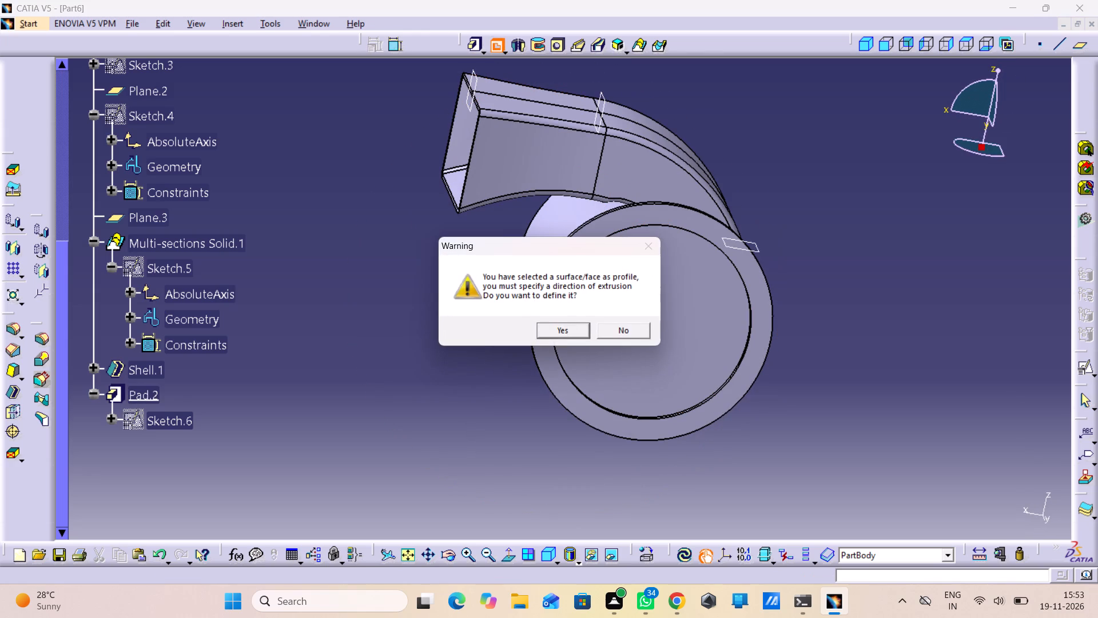
click(560, 323)
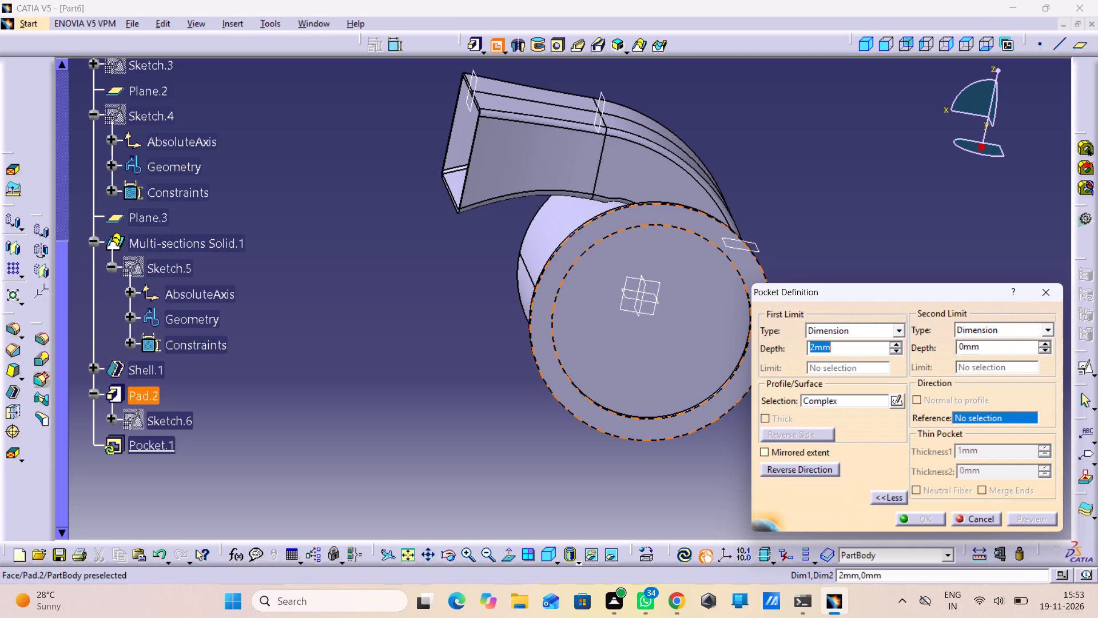
text(58)
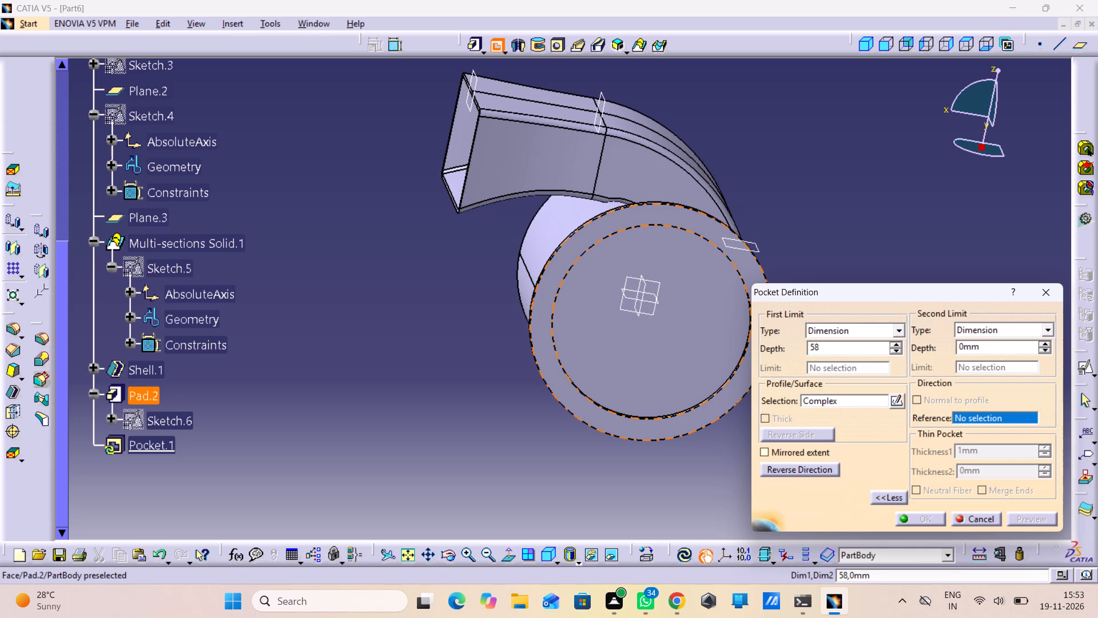
click(687, 322)
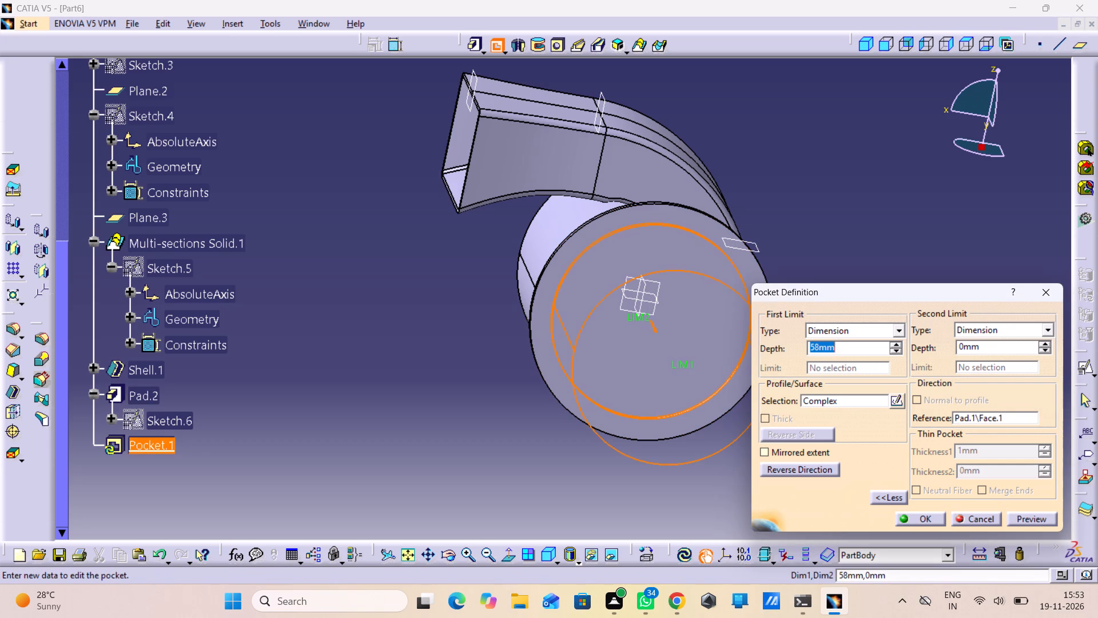
click(782, 470)
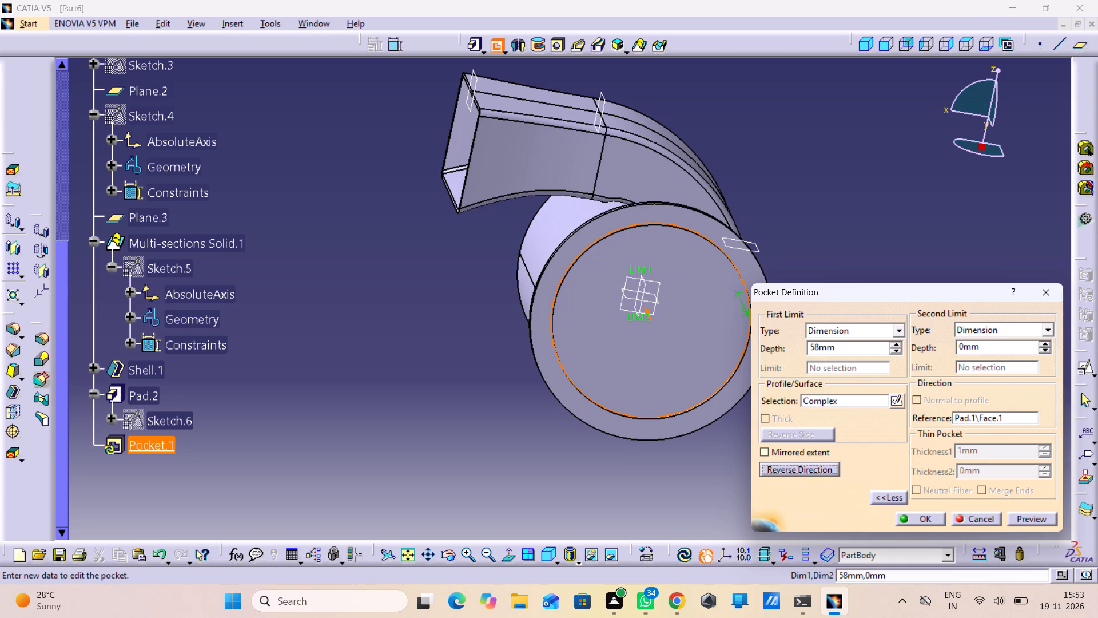
click(1028, 516)
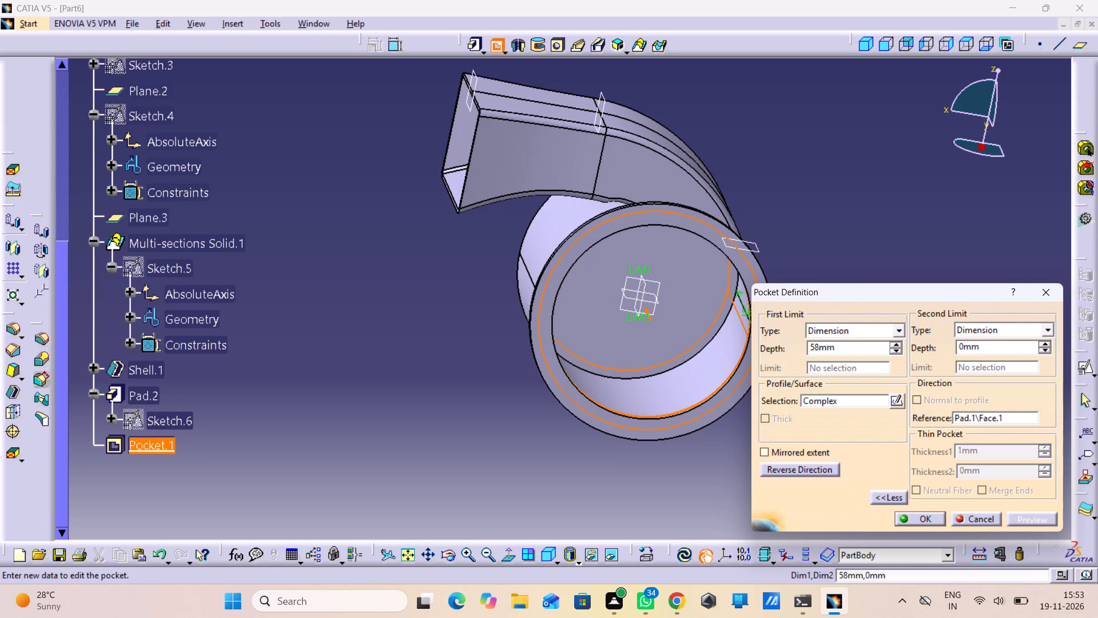
middle_drag(702, 468, 722, 366)
right_drag(702, 468, 722, 366)
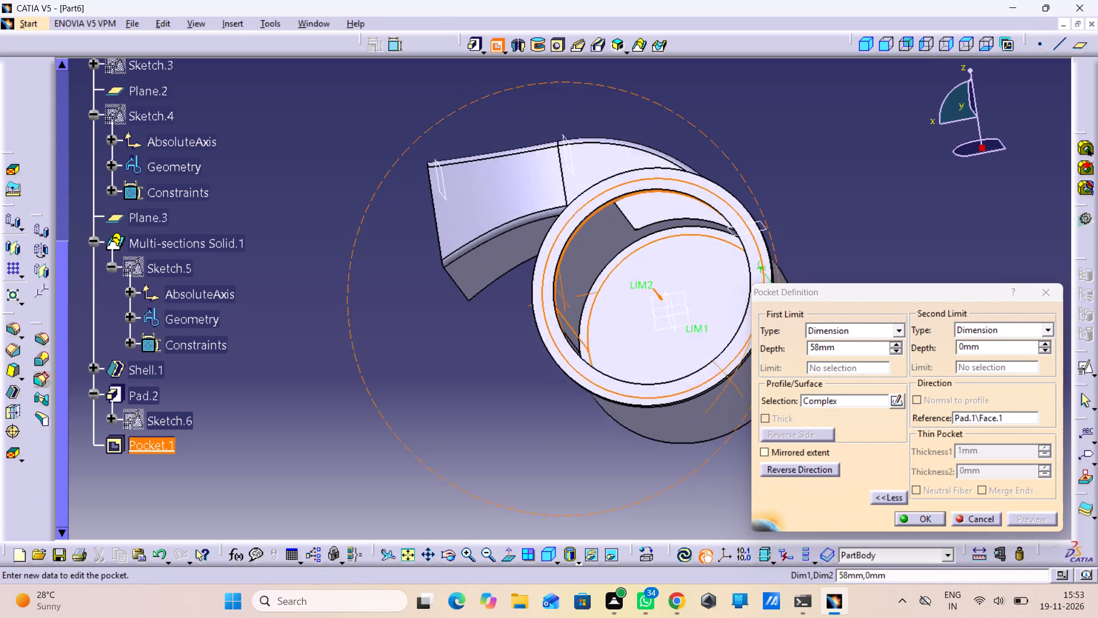
middle_drag(722, 366, 775, 413)
right_drag(722, 366, 778, 417)
click(930, 521)
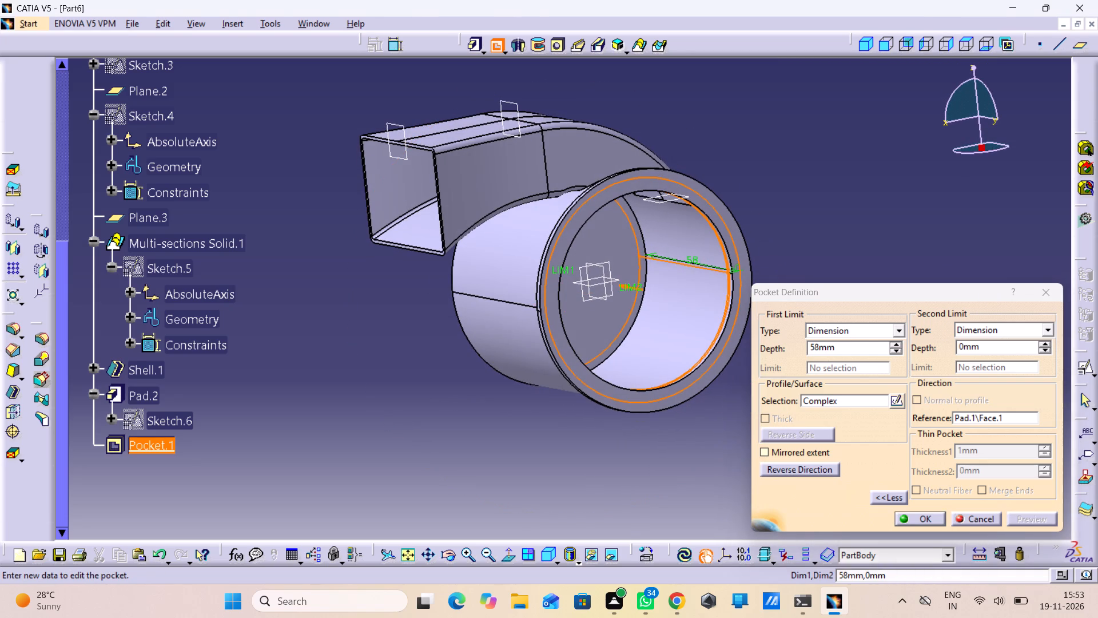
click(842, 490)
Examine the hollowed cylinder, its flange and the duct opening inside it from several angles.
middle_drag(793, 481, 786, 420)
right_drag(792, 481, 774, 428)
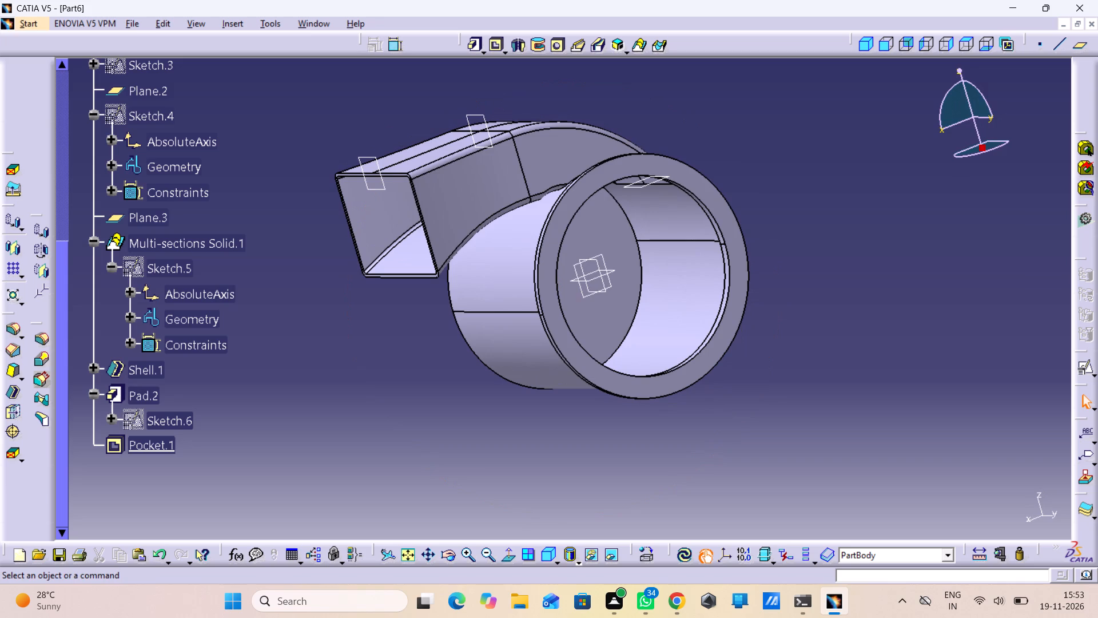
middle_drag(594, 497, 538, 346)
right_drag(594, 497, 538, 346)
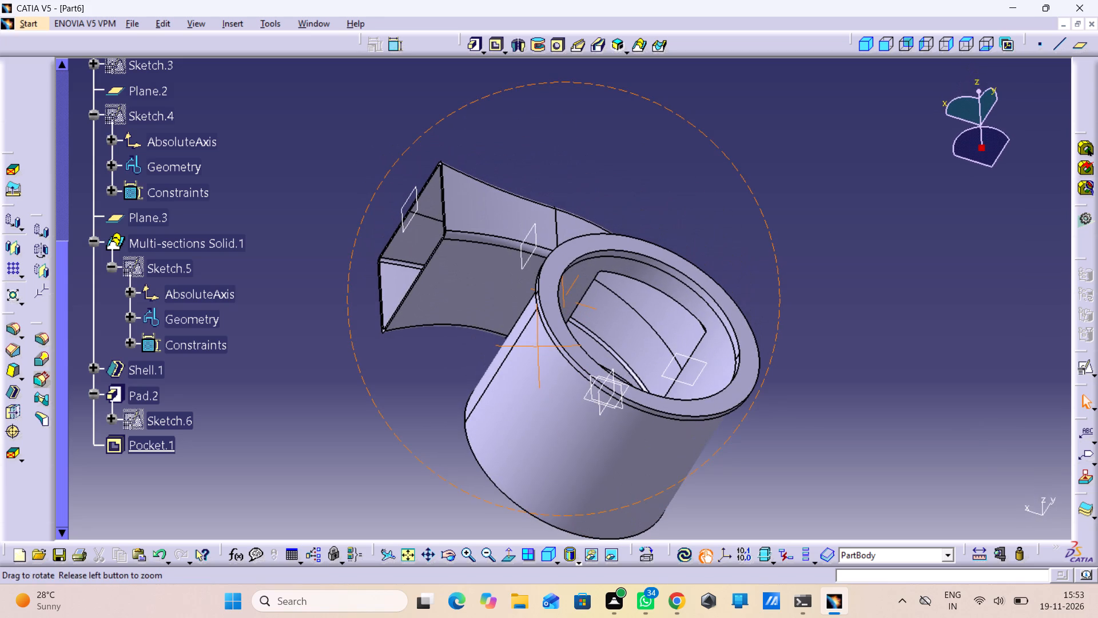
middle_drag(538, 346, 538, 346)
right_drag(538, 346, 538, 346)
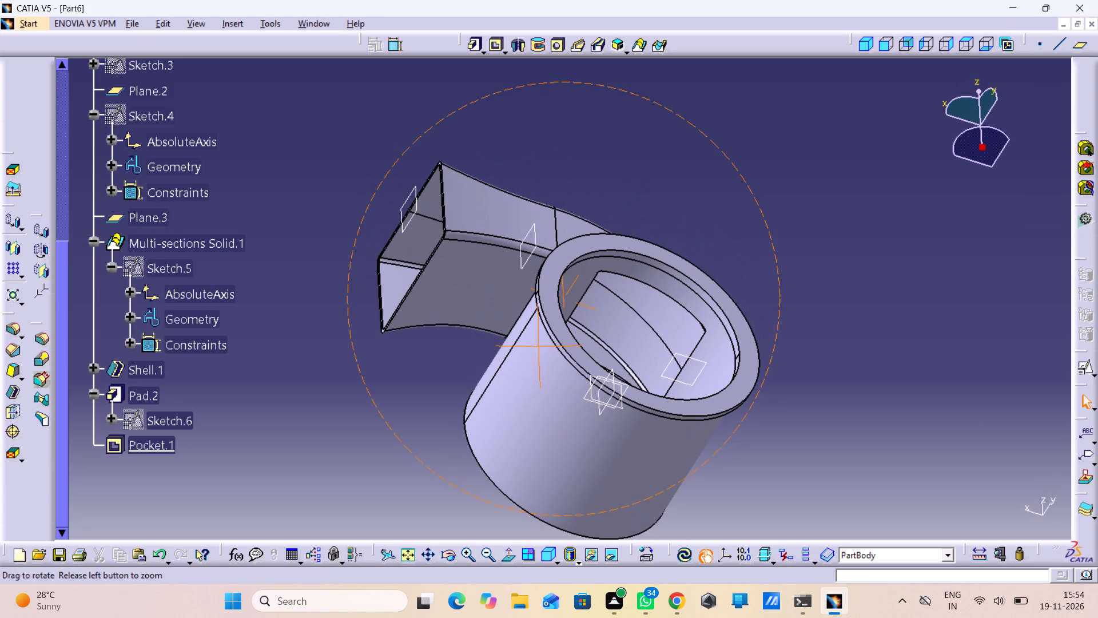
middle_drag(538, 346, 538, 347)
right_drag(538, 346, 538, 351)
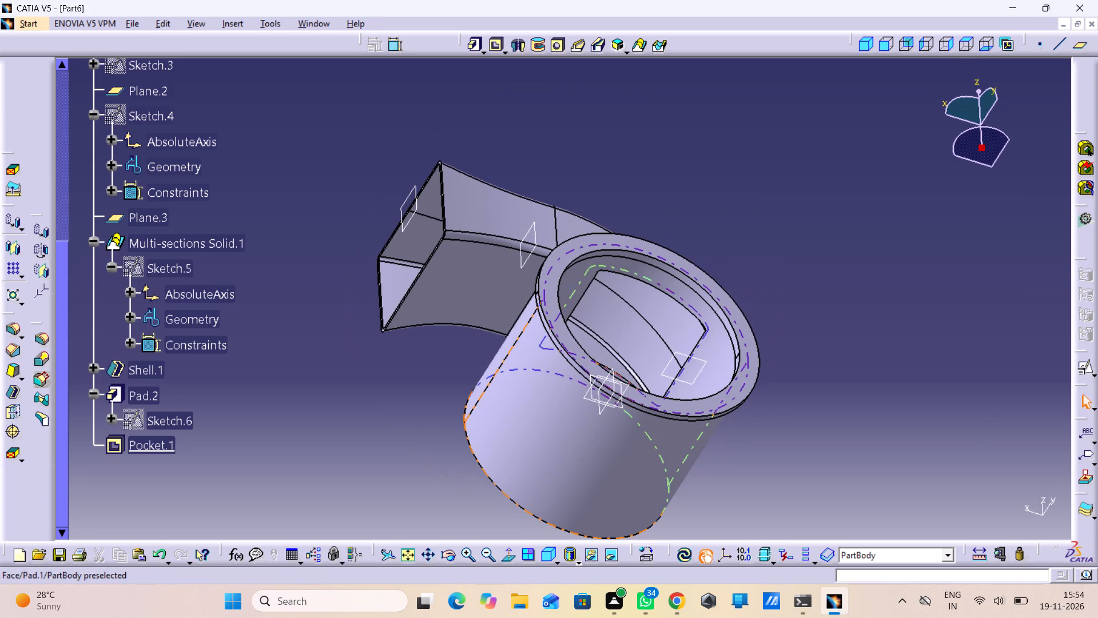
middle_drag(640, 218, 606, 299)
right_drag(643, 216, 606, 299)
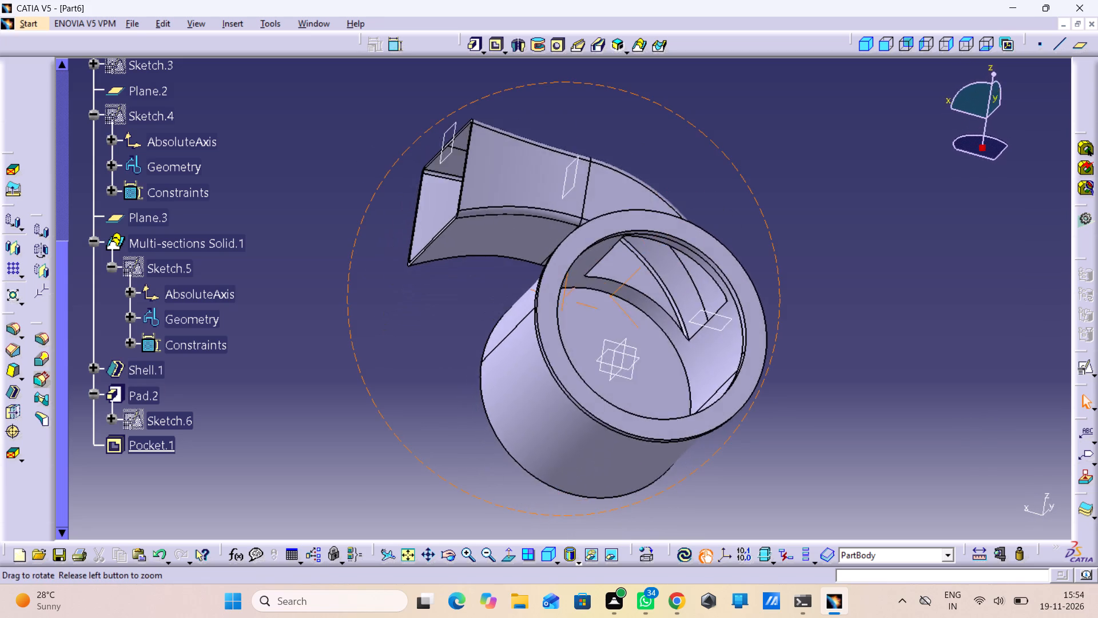
middle_drag(606, 299, 655, 245)
right_drag(606, 299, 655, 245)
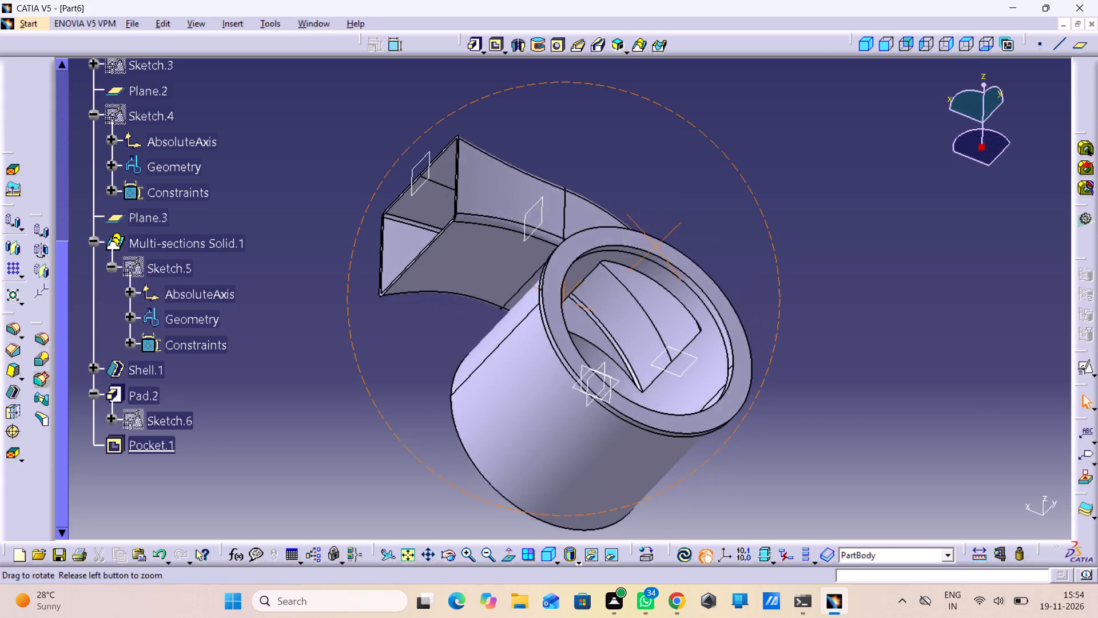
middle_drag(655, 245, 591, 233)
right_drag(655, 245, 591, 233)
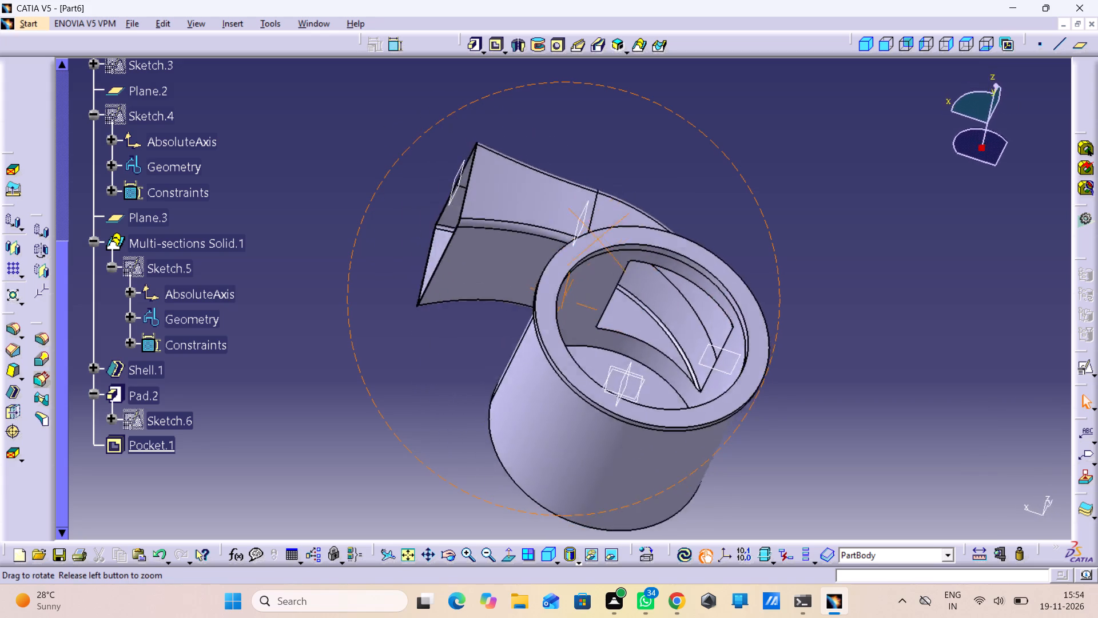
middle_drag(591, 233, 503, 373)
right_drag(591, 233, 503, 373)
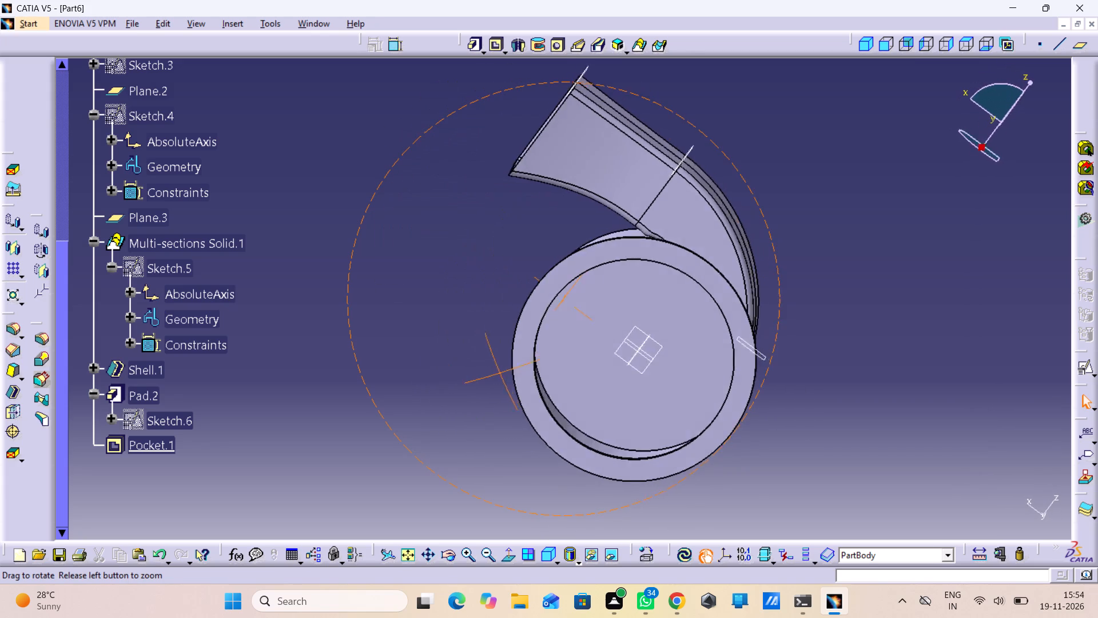
middle_drag(503, 373, 510, 375)
right_drag(503, 373, 527, 401)
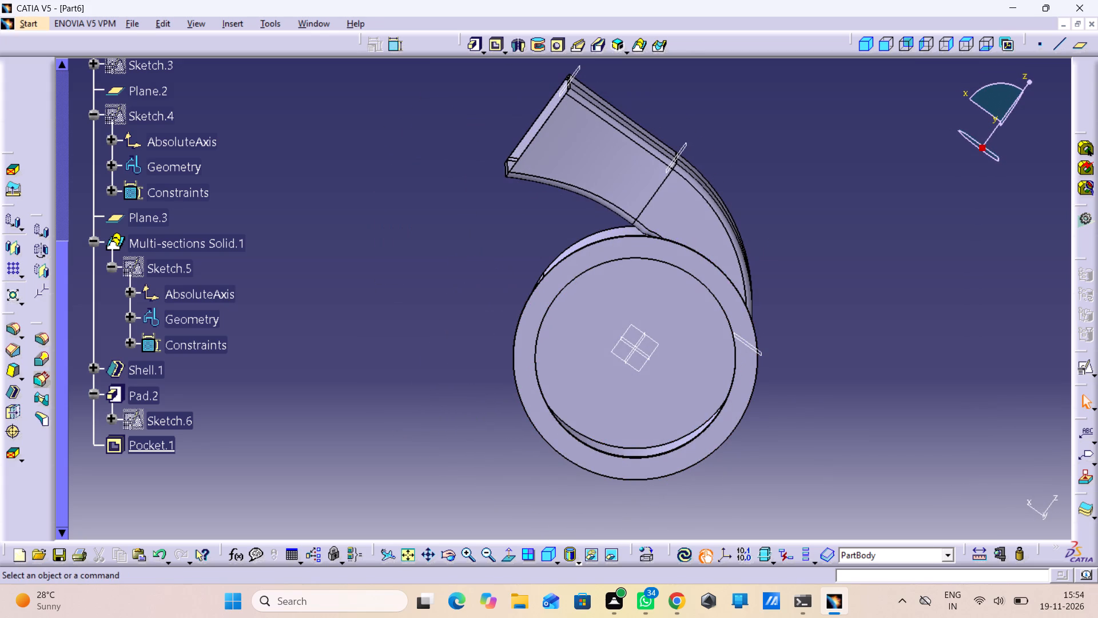
middle_drag(825, 361, 837, 332)
right_drag(826, 361, 837, 331)
middle_drag(848, 352, 853, 348)
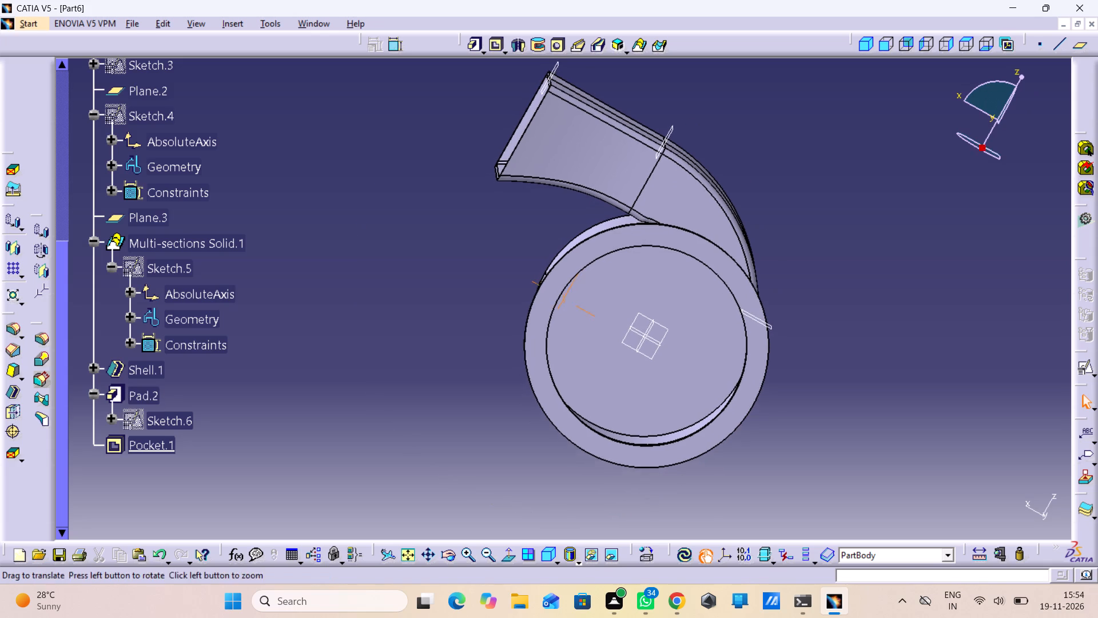
middle_drag(853, 348, 523, 217)
right_drag(856, 346, 523, 217)
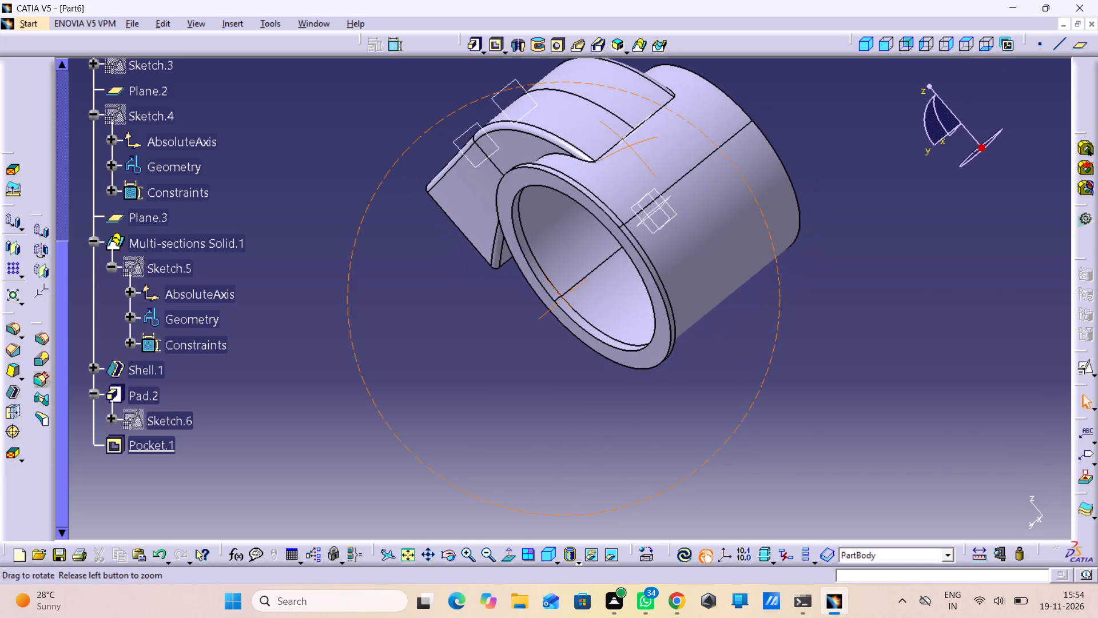
middle_drag(523, 217, 772, 218)
right_drag(523, 217, 772, 218)
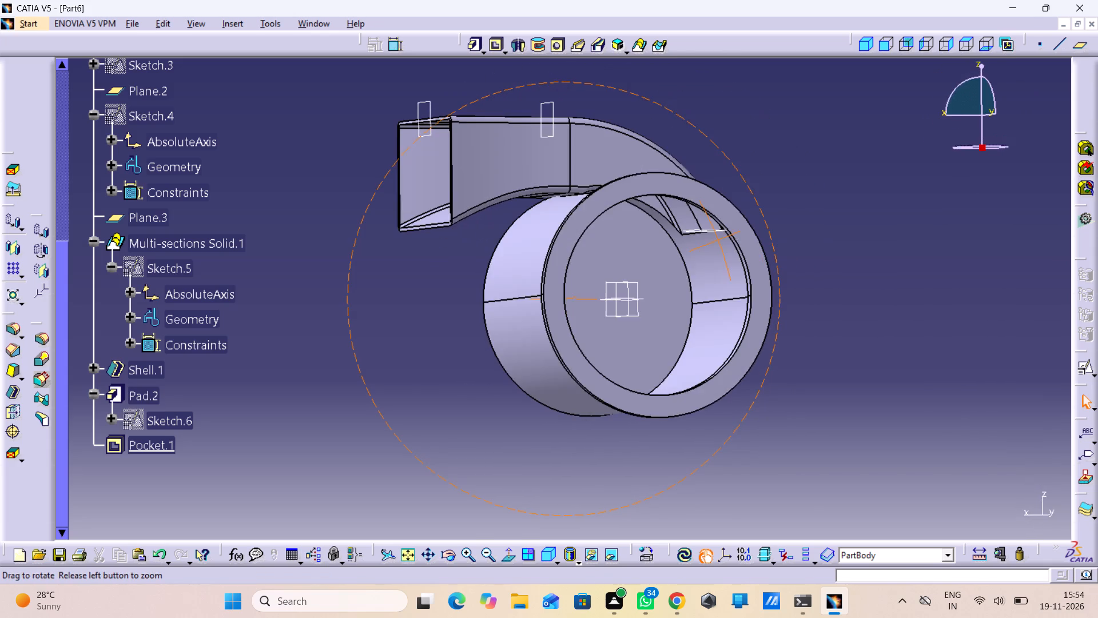
middle_drag(772, 218, 774, 236)
right_drag(772, 218, 774, 236)
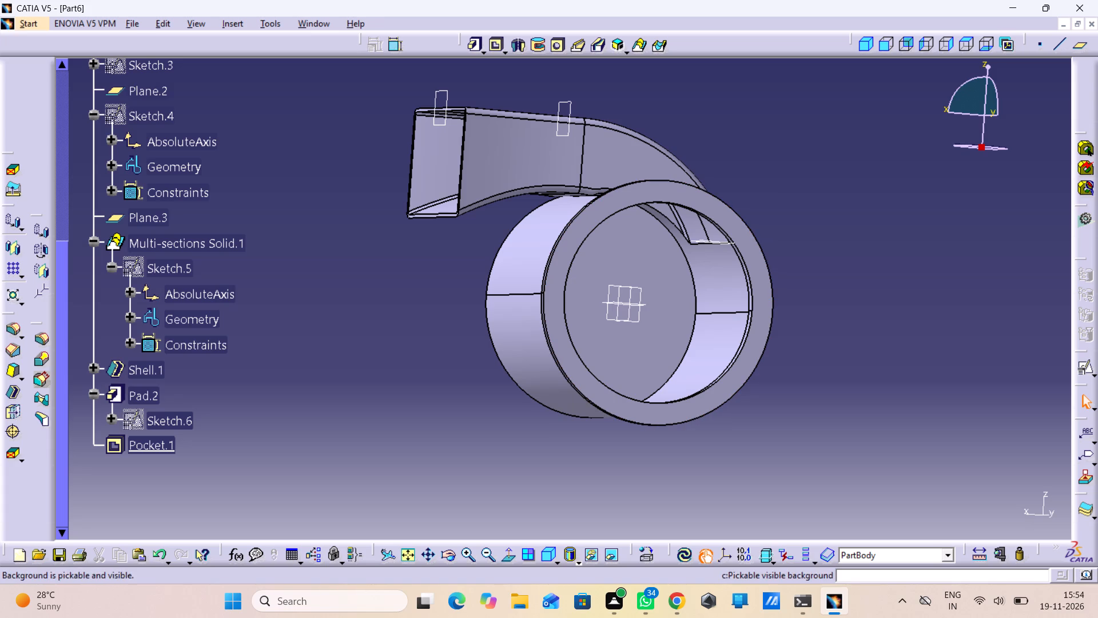
Create a positioned sketch on the flange's ring face and draw an origin-centred circle about 36 mm in radius.
click(547, 556)
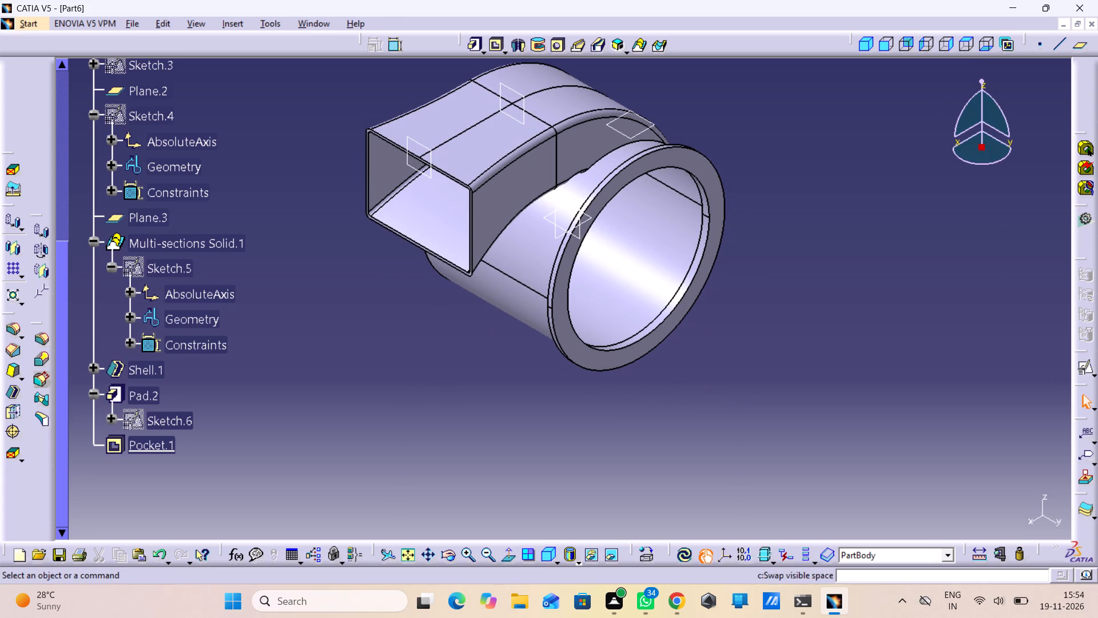
click(711, 196)
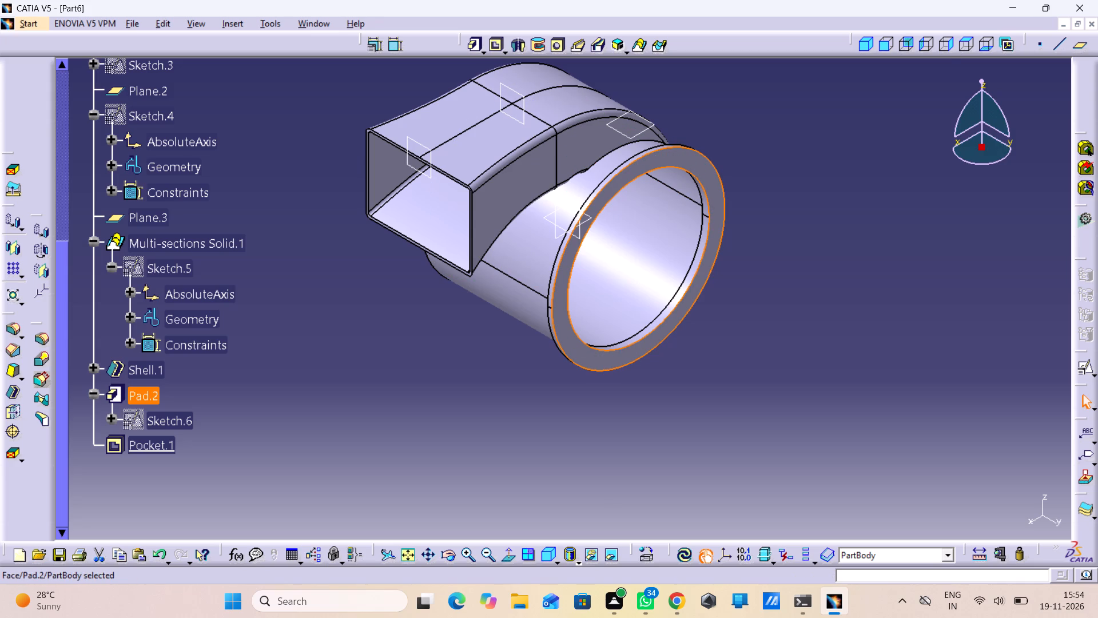
click(1080, 367)
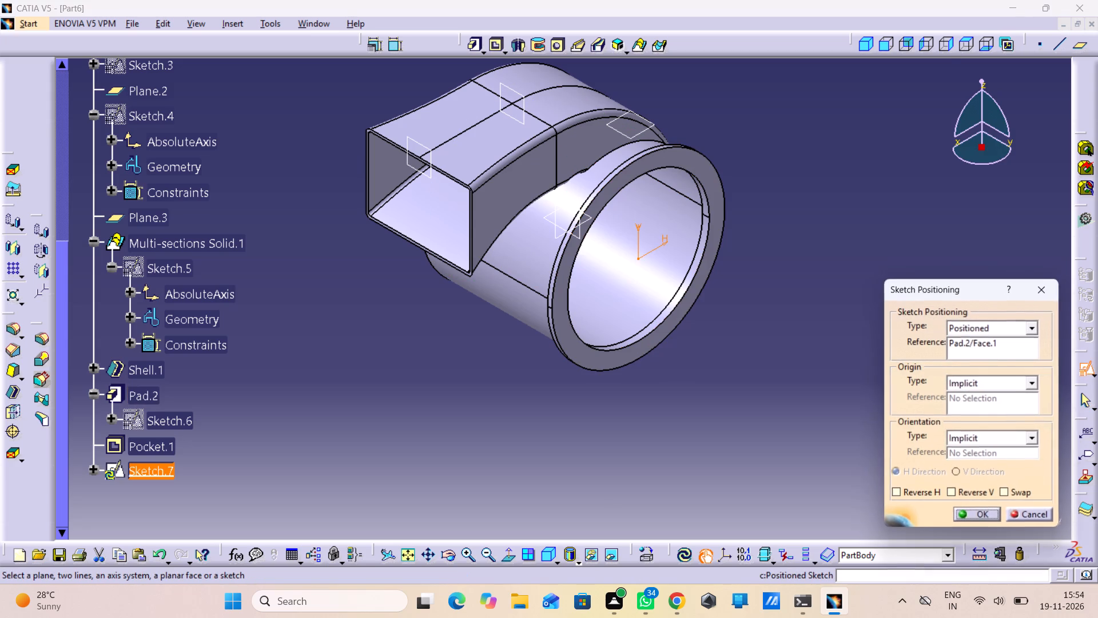
click(977, 516)
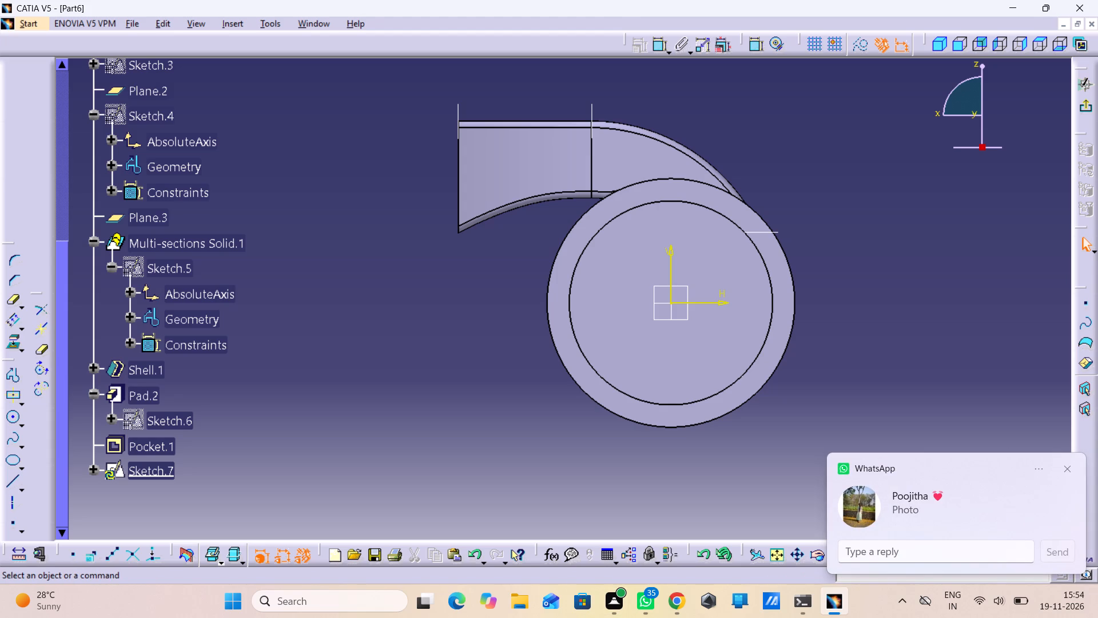
click(14, 421)
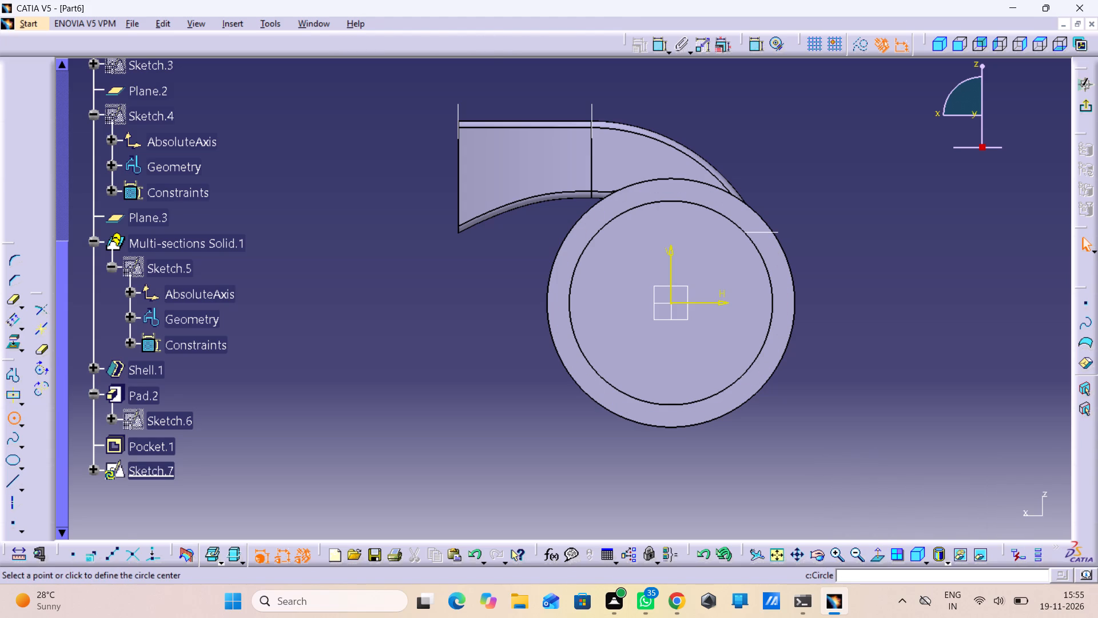
click(671, 304)
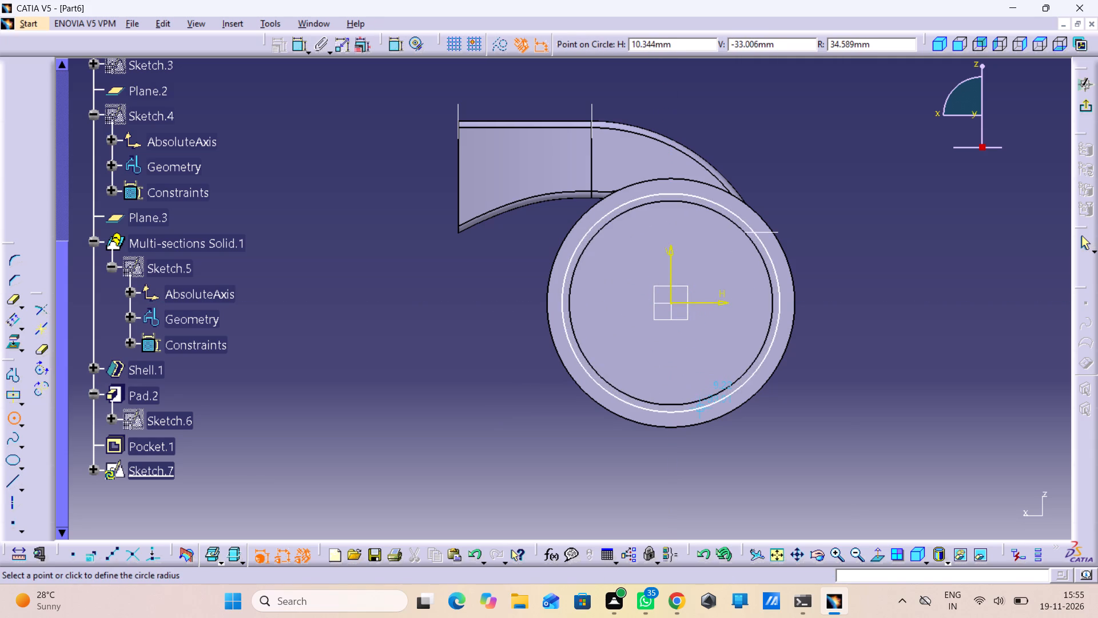
click(701, 411)
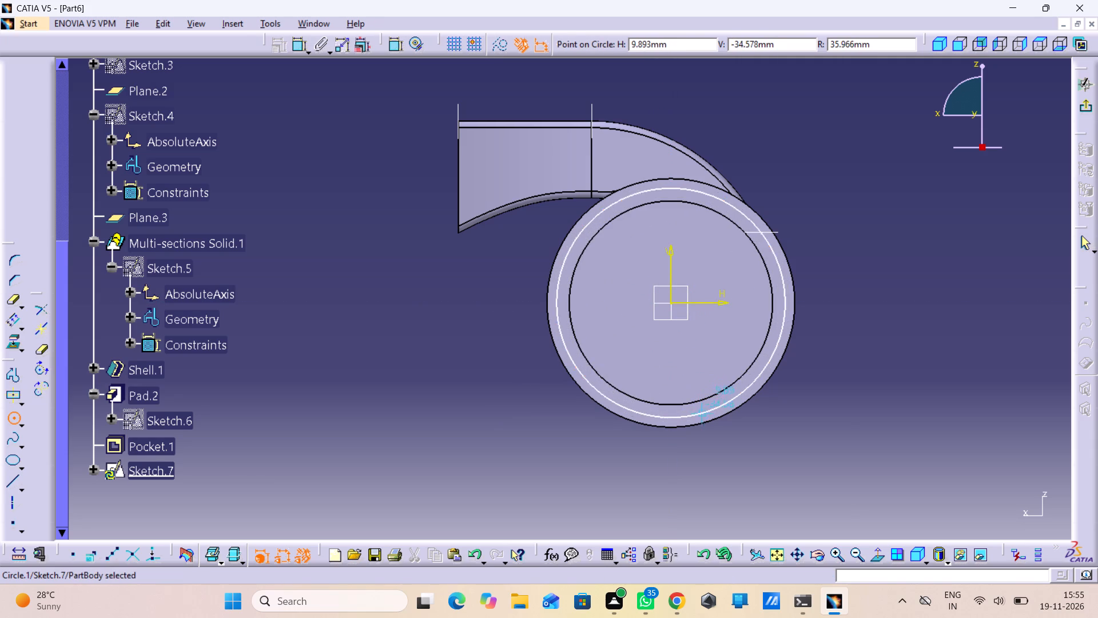
click(970, 463)
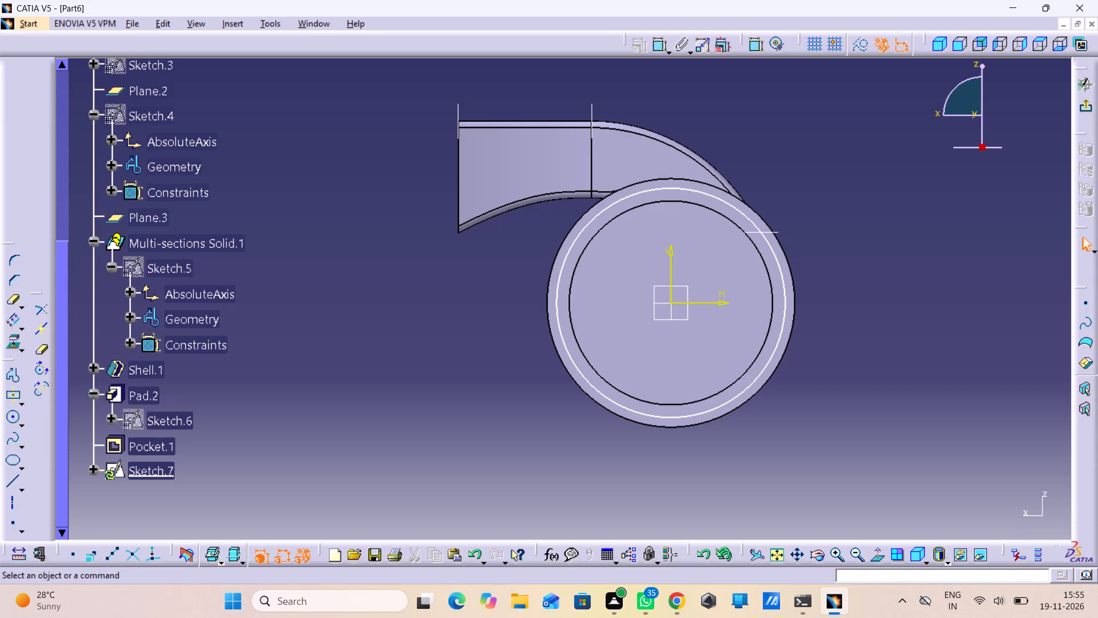
Dimension the origin-centred circle as a radius and set it to 36 mm.
click(655, 50)
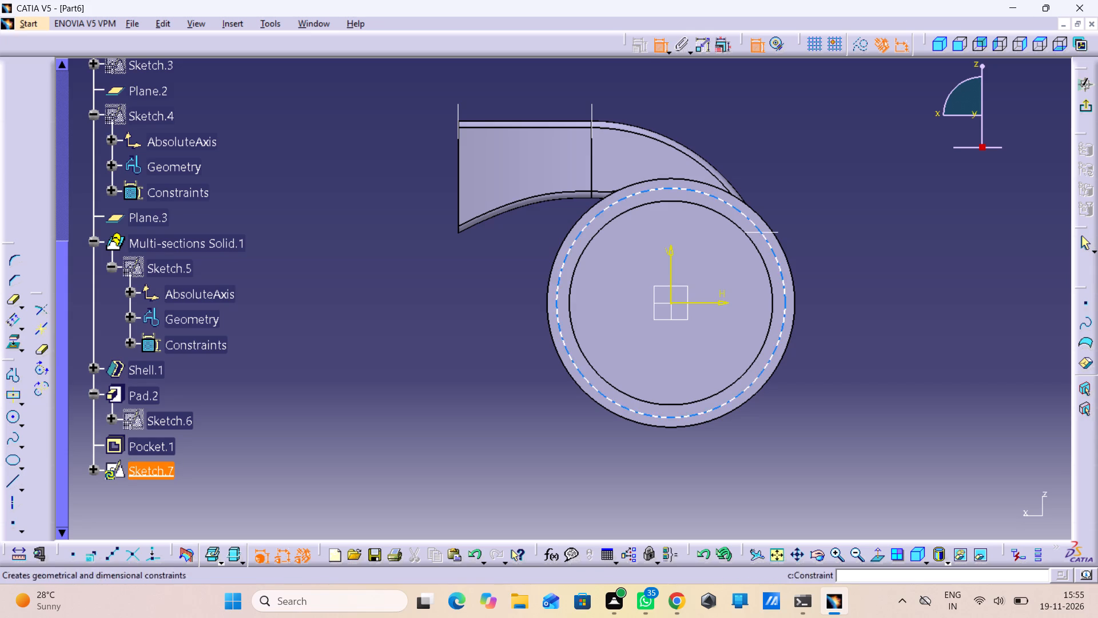
click(775, 249)
click(834, 239)
double_click(836, 239)
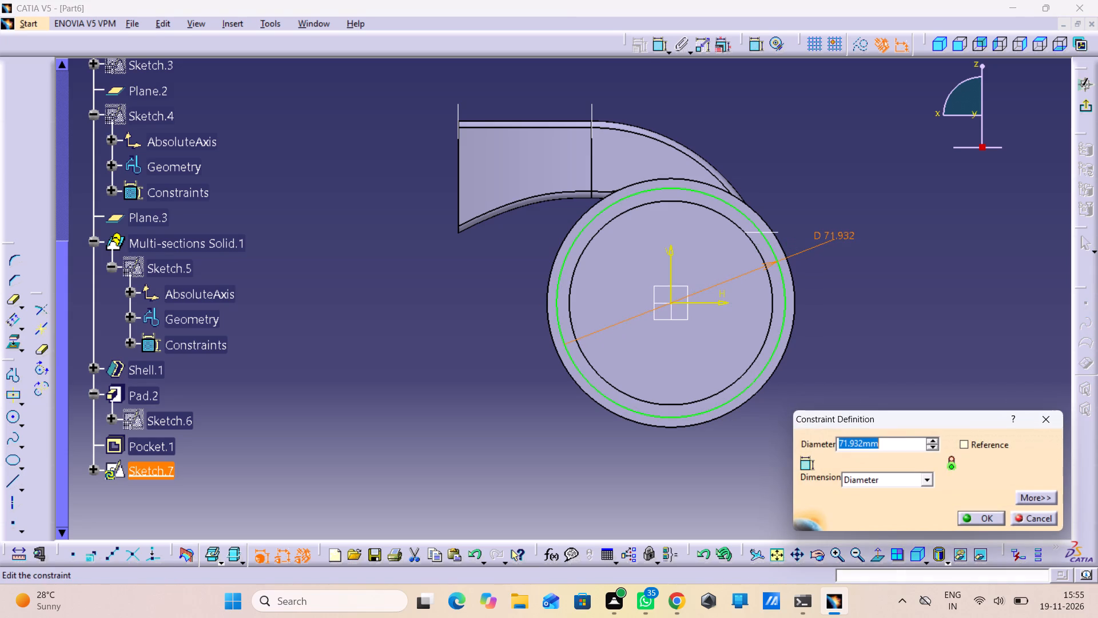
click(875, 477)
click(876, 498)
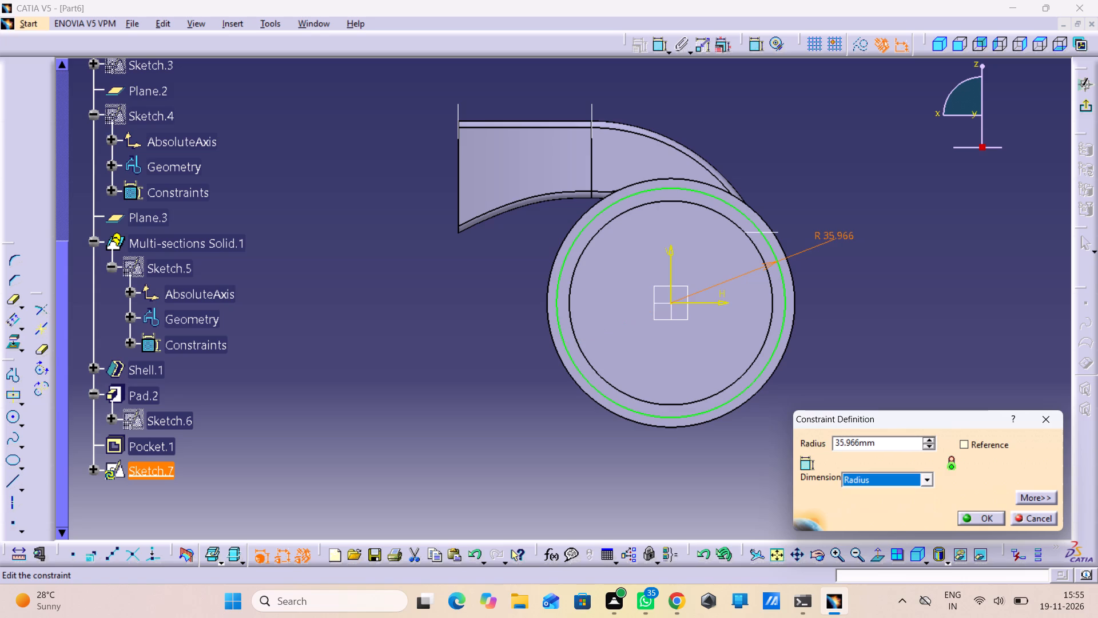
drag(890, 439, 822, 450)
text(36)
key(Return)
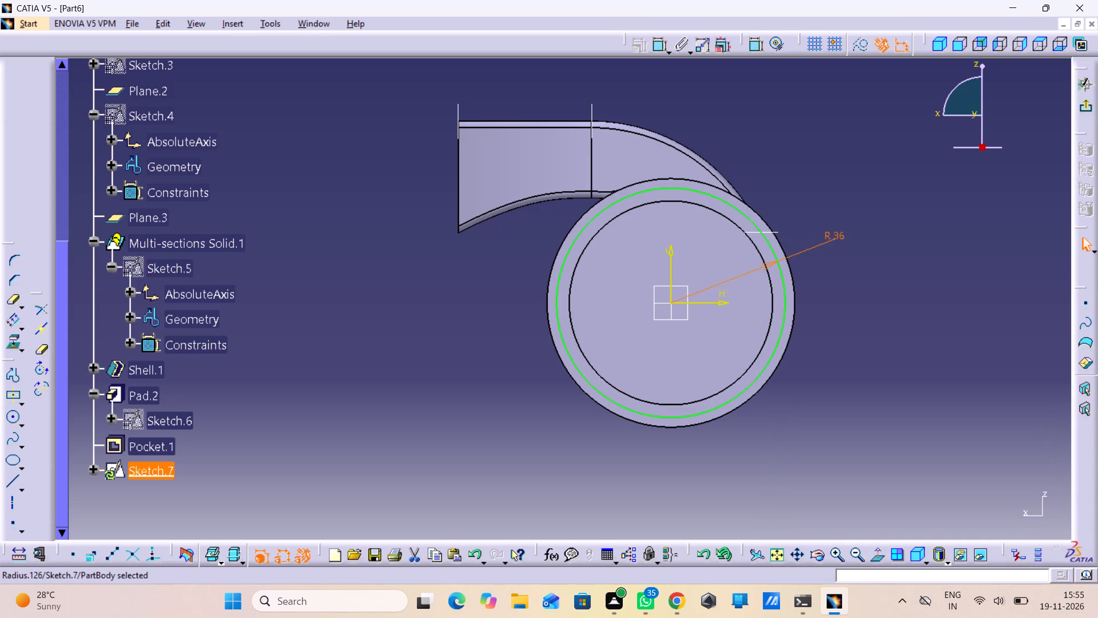
click(809, 454)
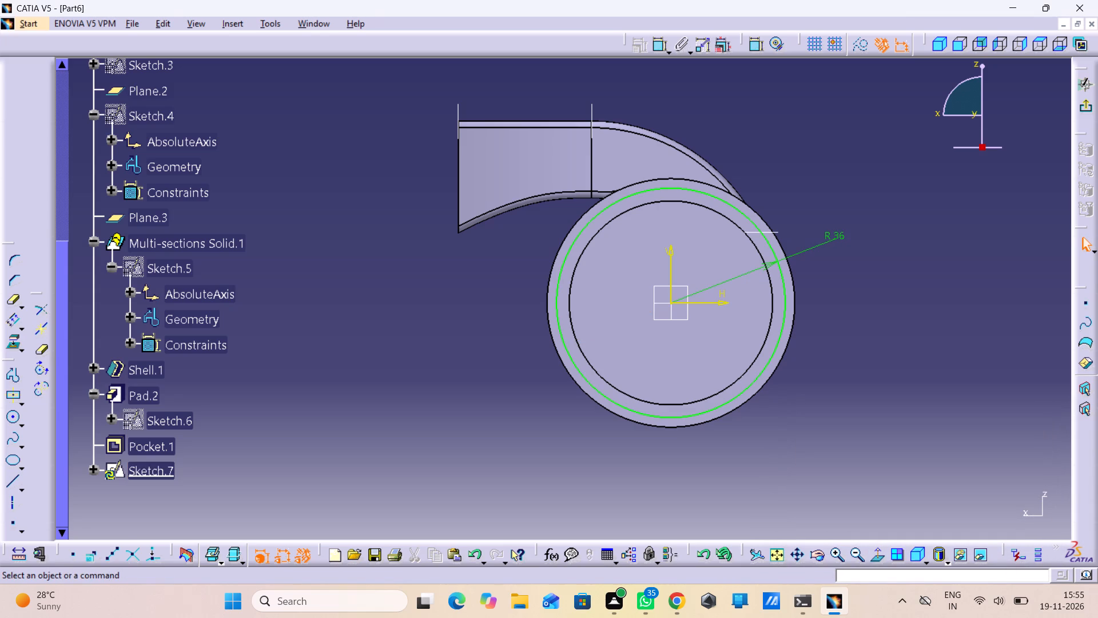
Draw a small circle about 4 mm in radius on the flange ring, centred near the horizontal axis beside the 36 mm circle.
click(13, 421)
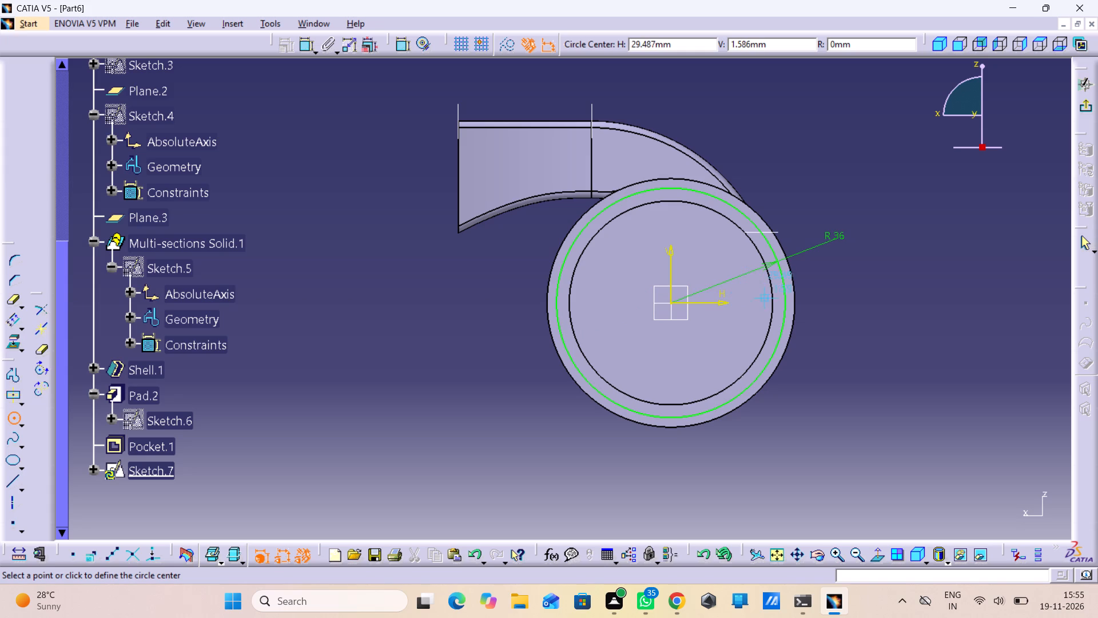
middle_drag(777, 297, 748, 224)
right_click(777, 297)
middle_drag(782, 282, 418, 265)
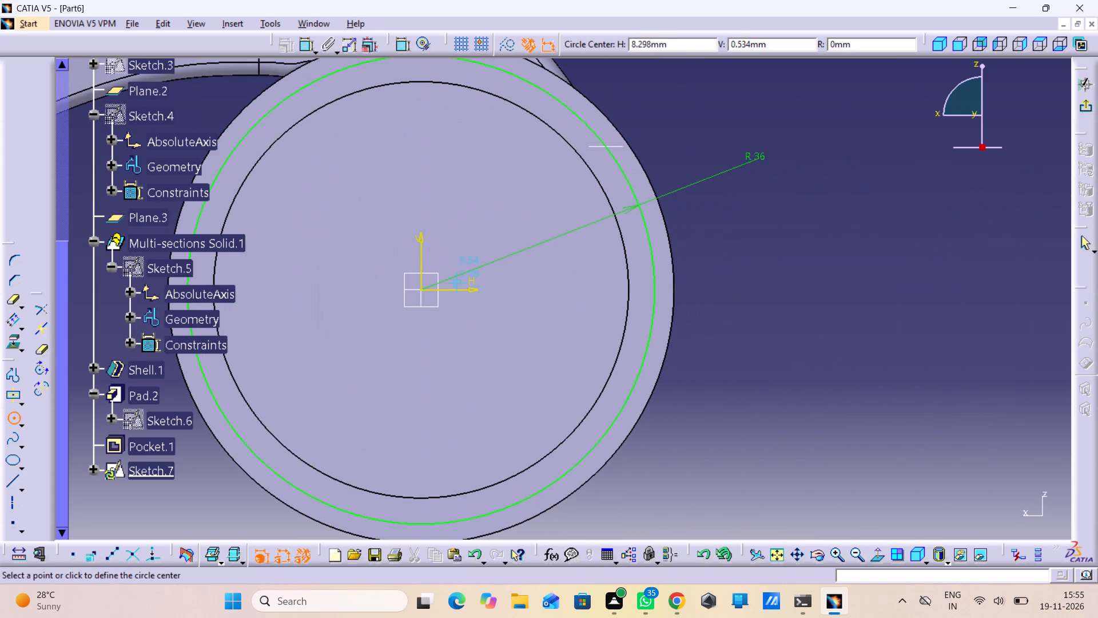
click(640, 290)
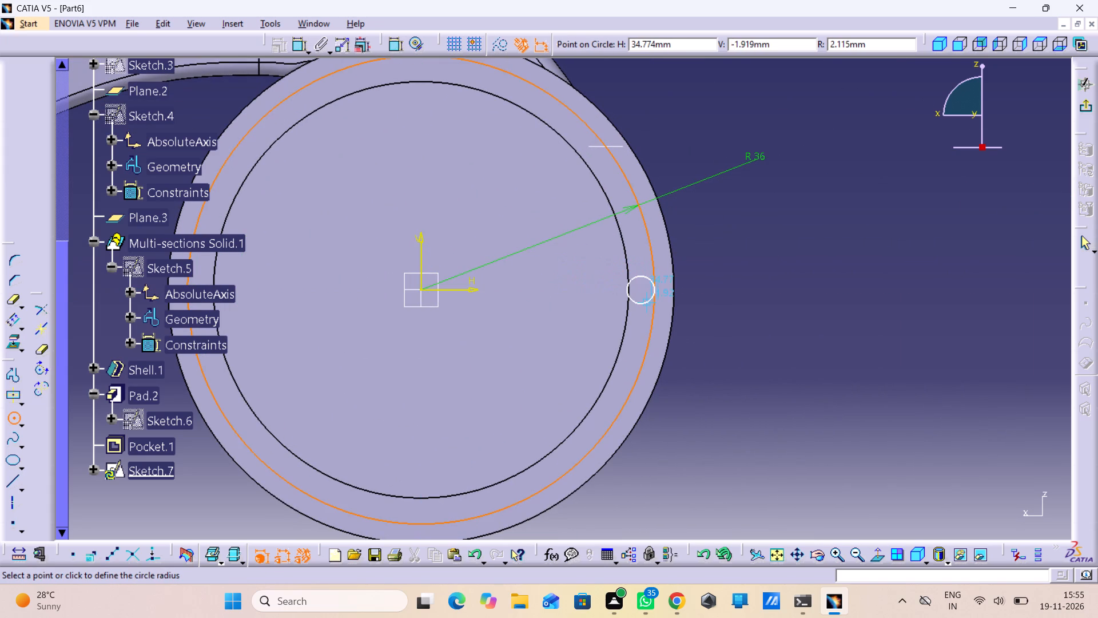
click(656, 314)
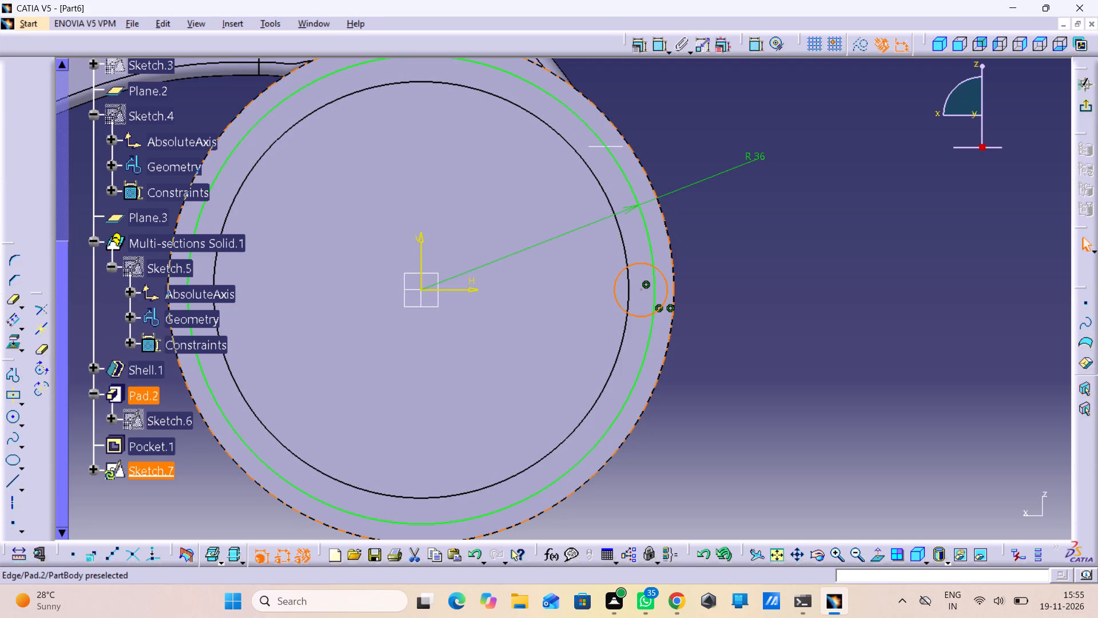
click(725, 300)
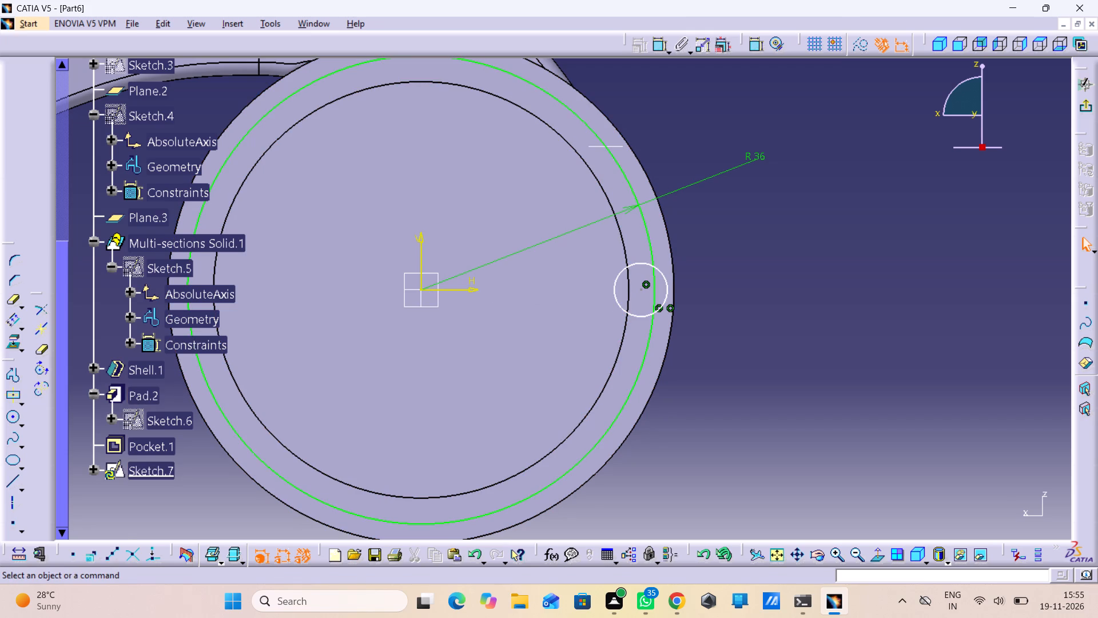
Dimension the small circle's radius and set it to 1.5 mm.
click(658, 47)
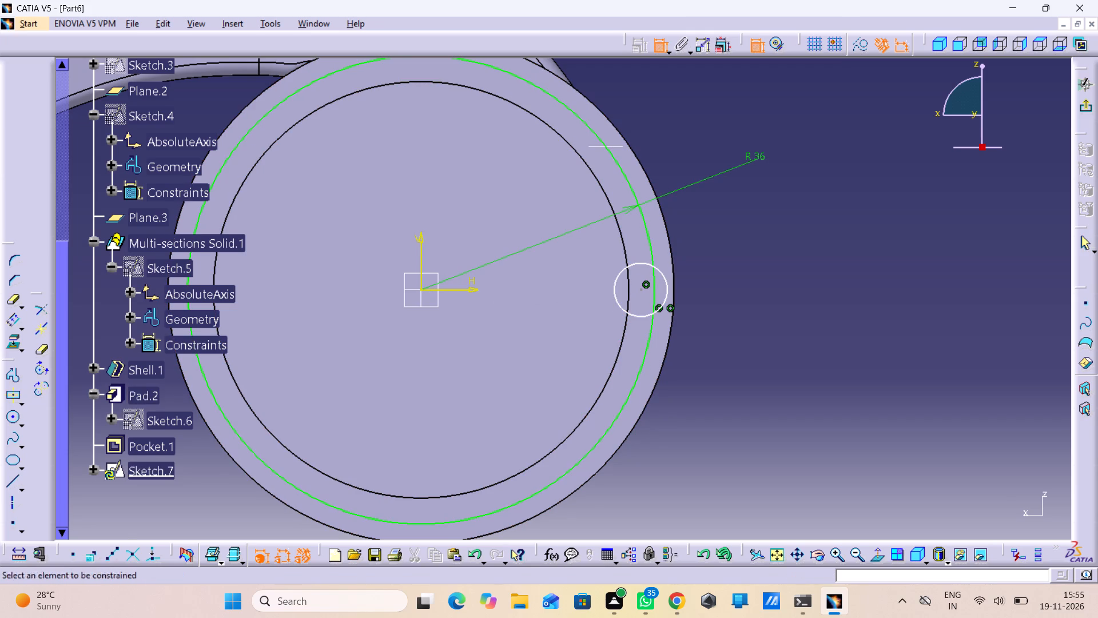
click(664, 282)
click(717, 260)
double_click(717, 253)
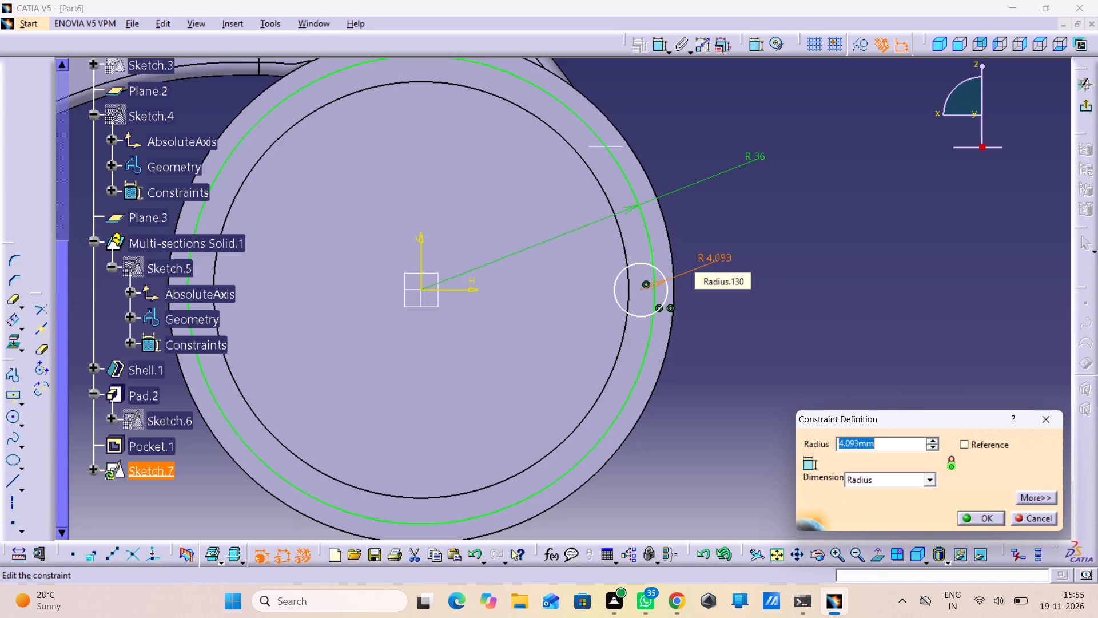
text(1.5)
key(Return)
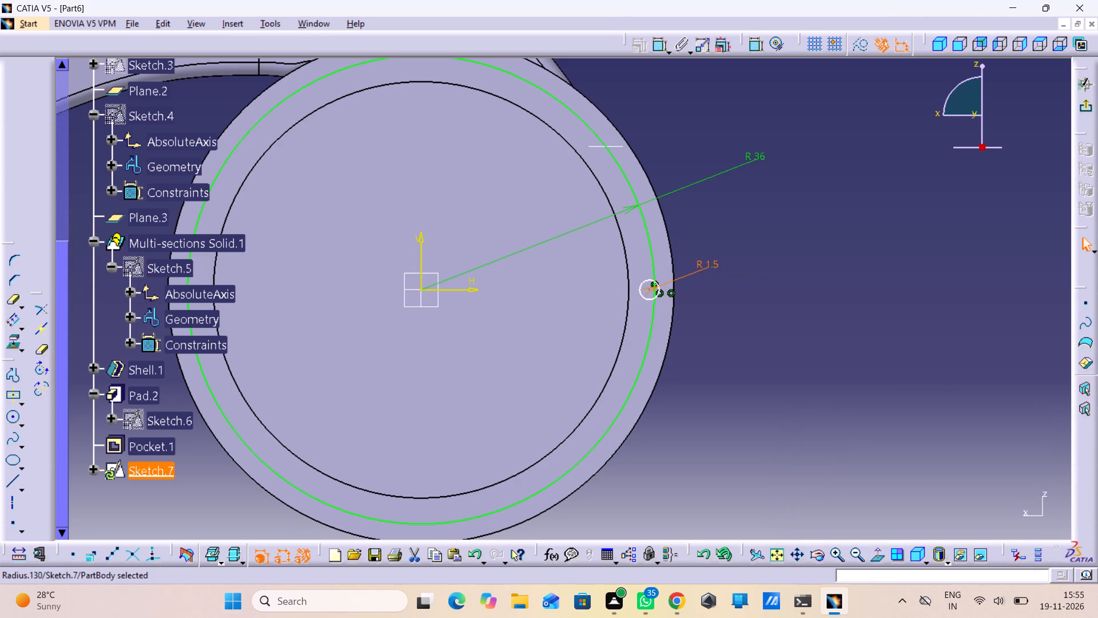
Constrain the small circle's centre to be coincident with the 36 mm radius circle.
middle_drag(666, 359, 665, 359)
right_click(666, 359)
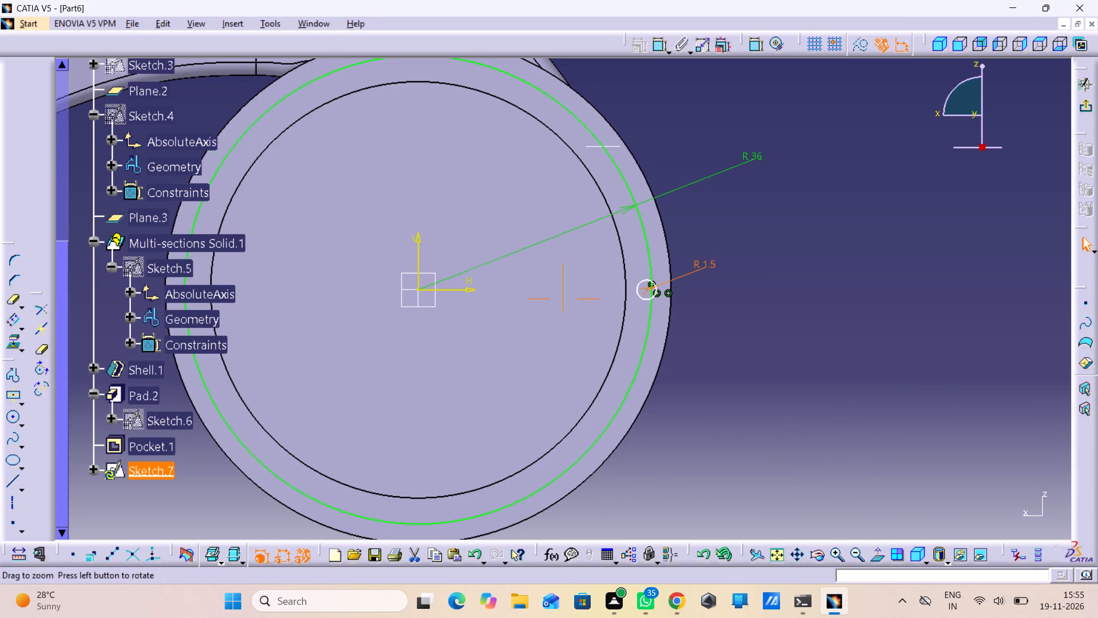
middle_drag(665, 359, 628, 220)
middle_drag(661, 235, 526, 232)
click(937, 317)
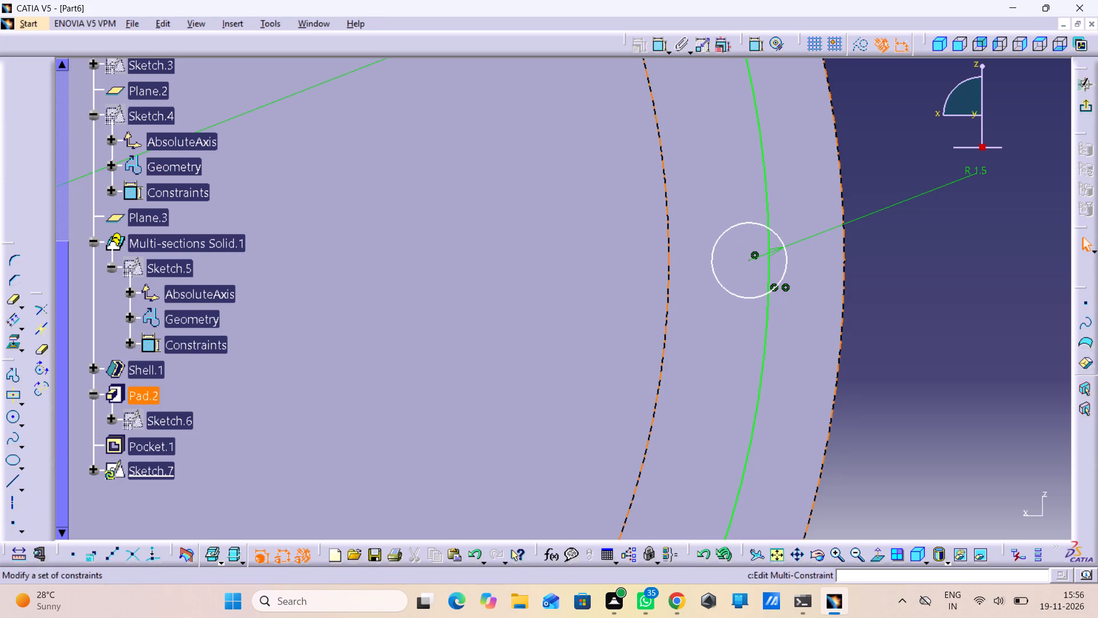
double_click(751, 51)
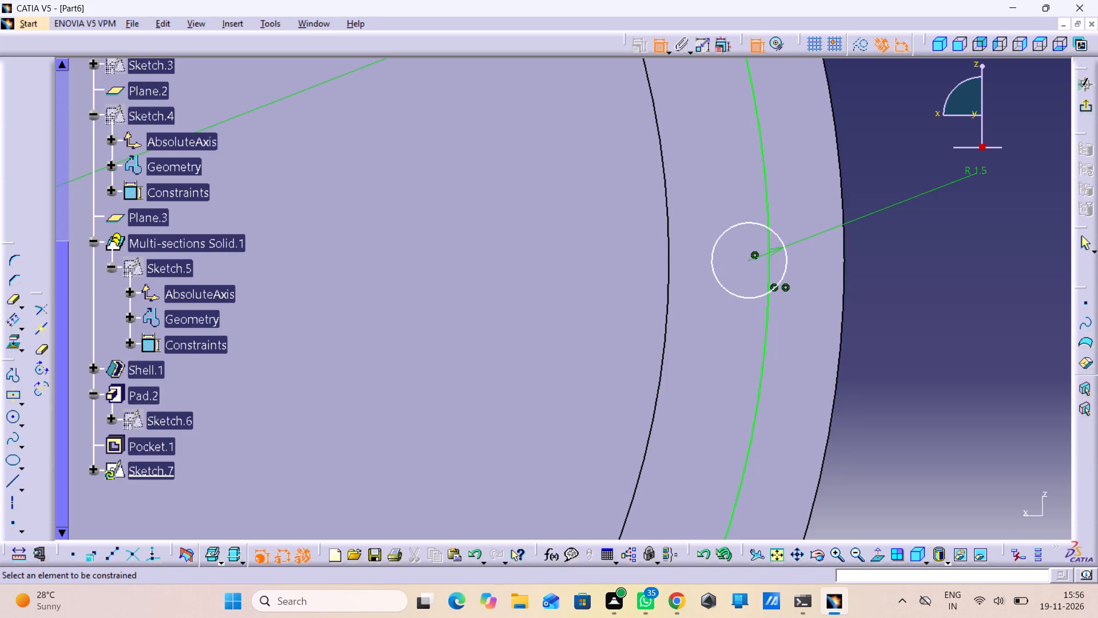
click(748, 261)
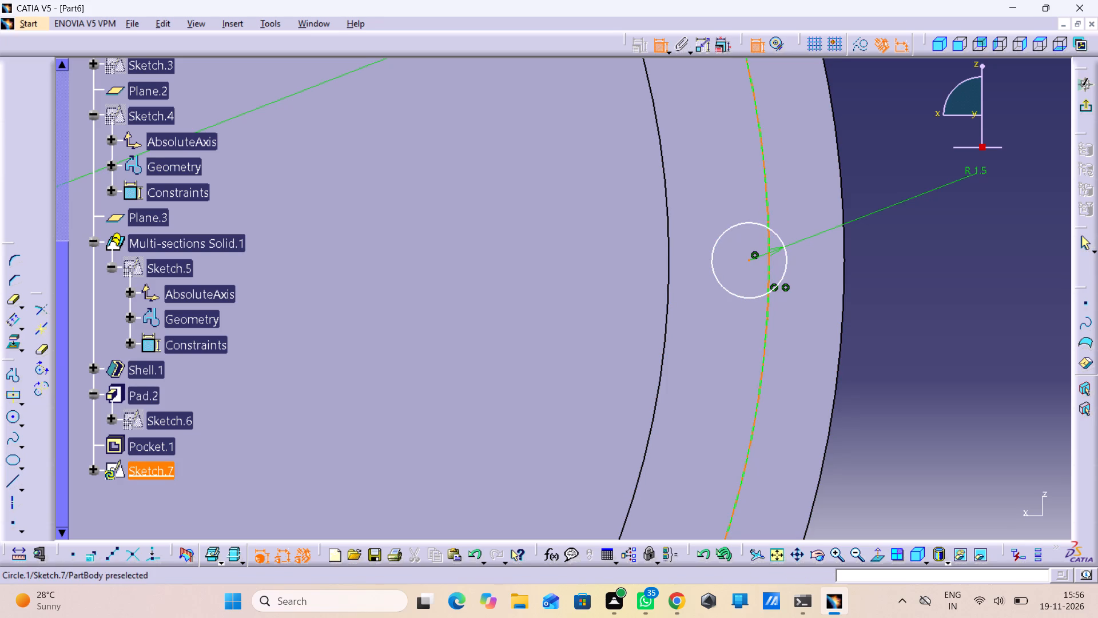
click(767, 263)
right_click(906, 264)
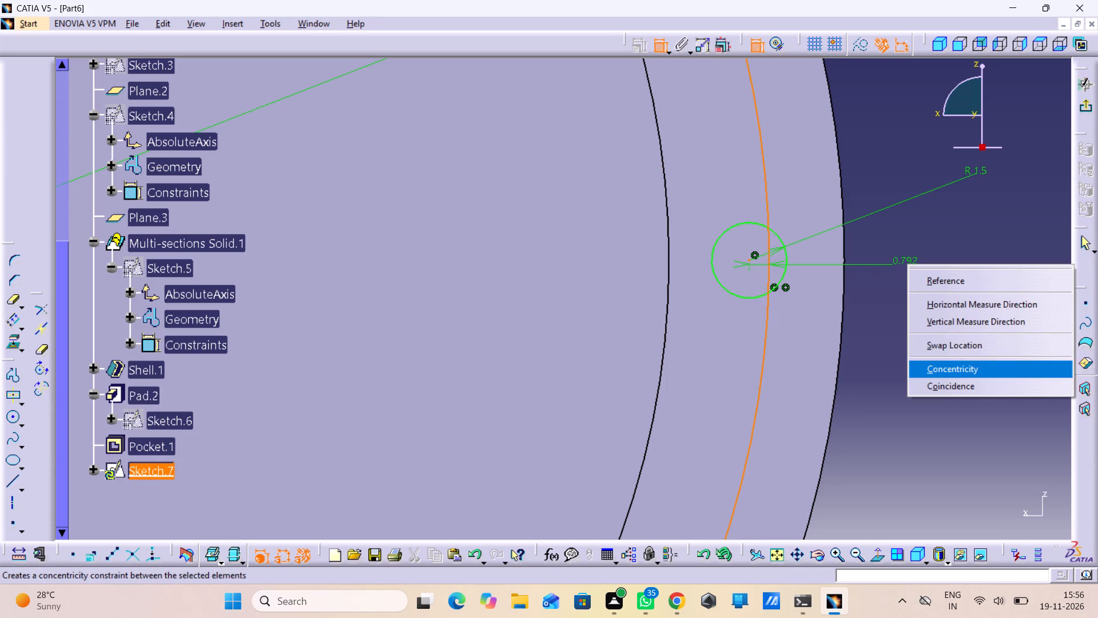
click(956, 385)
Delete the 36 mm radius reference circle, keeping only the small circle in the sketch.
middle_drag(957, 308, 966, 378)
right_click(957, 308)
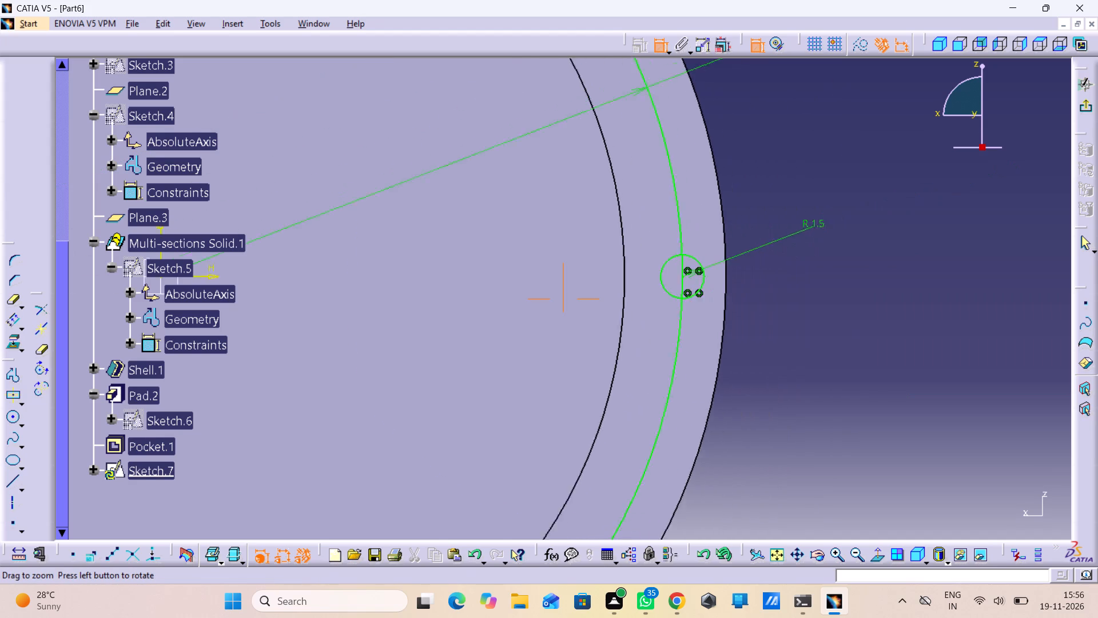
middle_drag(966, 378, 966, 434)
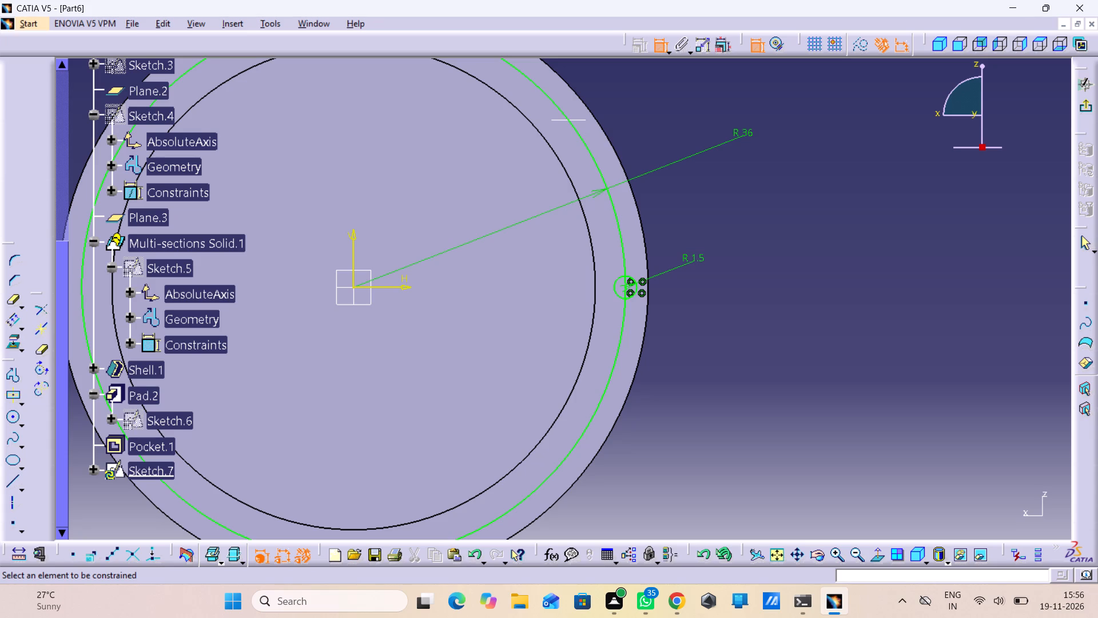
click(660, 48)
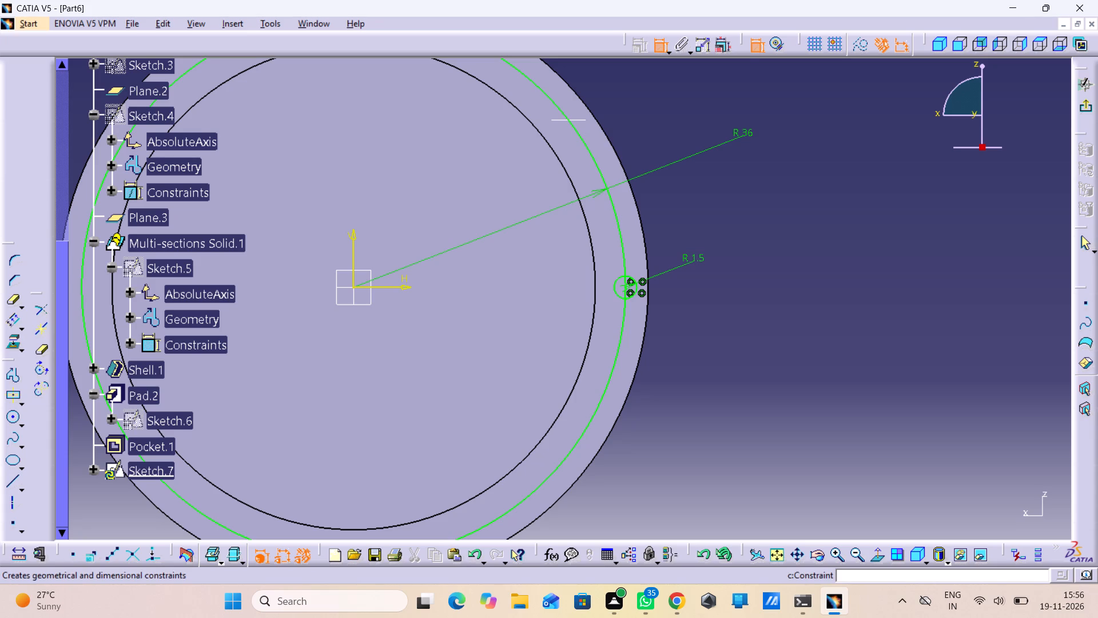
right_click(618, 220)
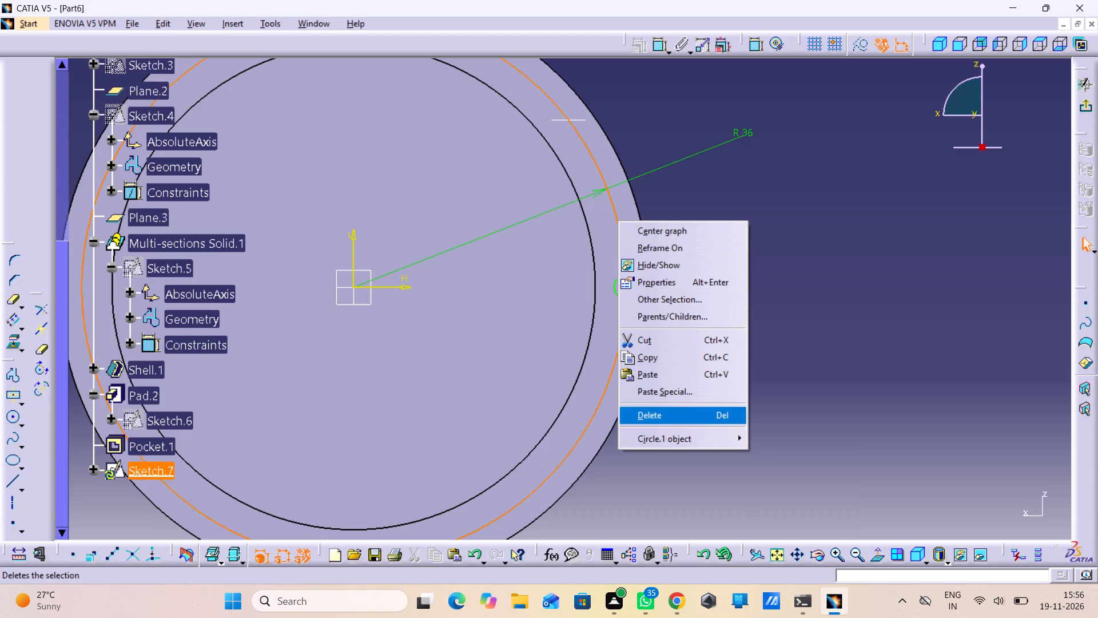
click(643, 420)
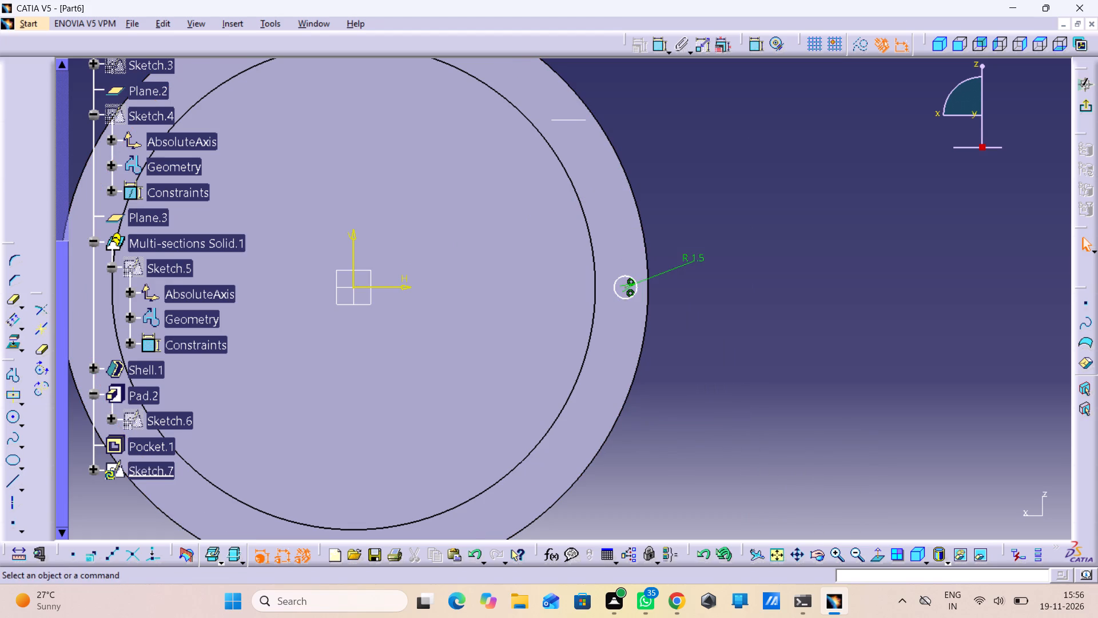
Dimension the horizontal distance from the small circle's centre to the sketch's vertical axis and exit the sketch.
double_click(659, 46)
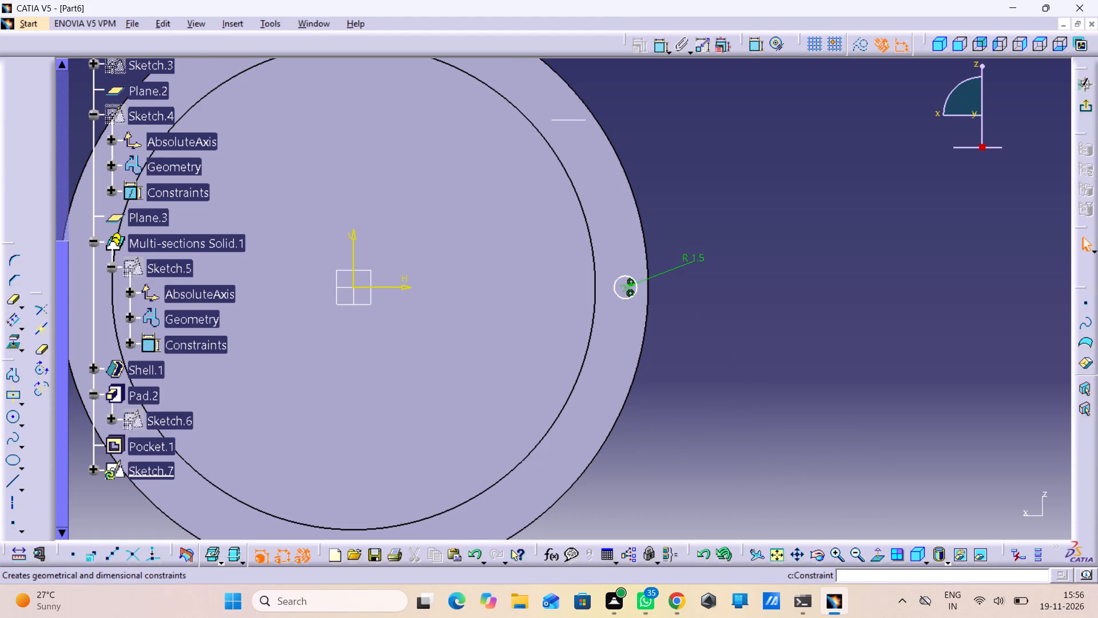
double_click(654, 46)
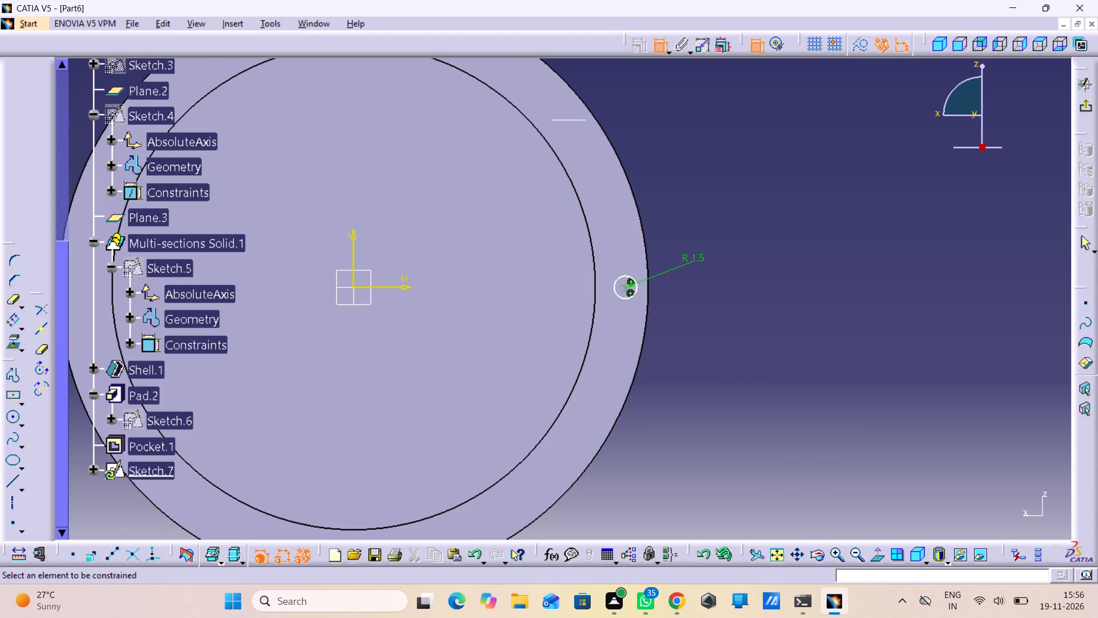
click(623, 289)
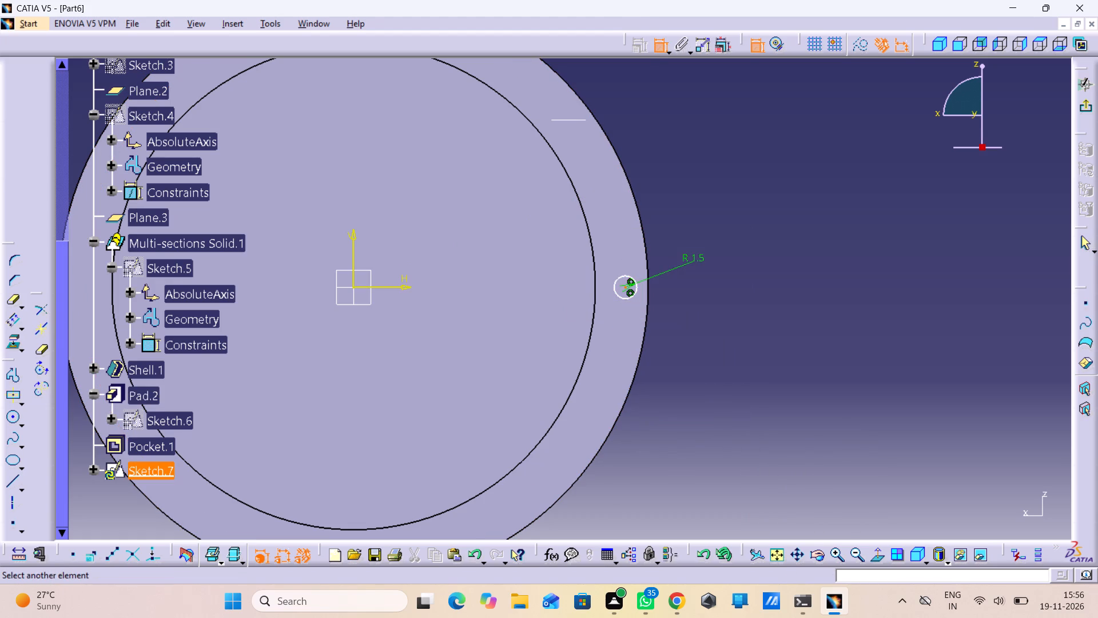
click(399, 281)
click(353, 283)
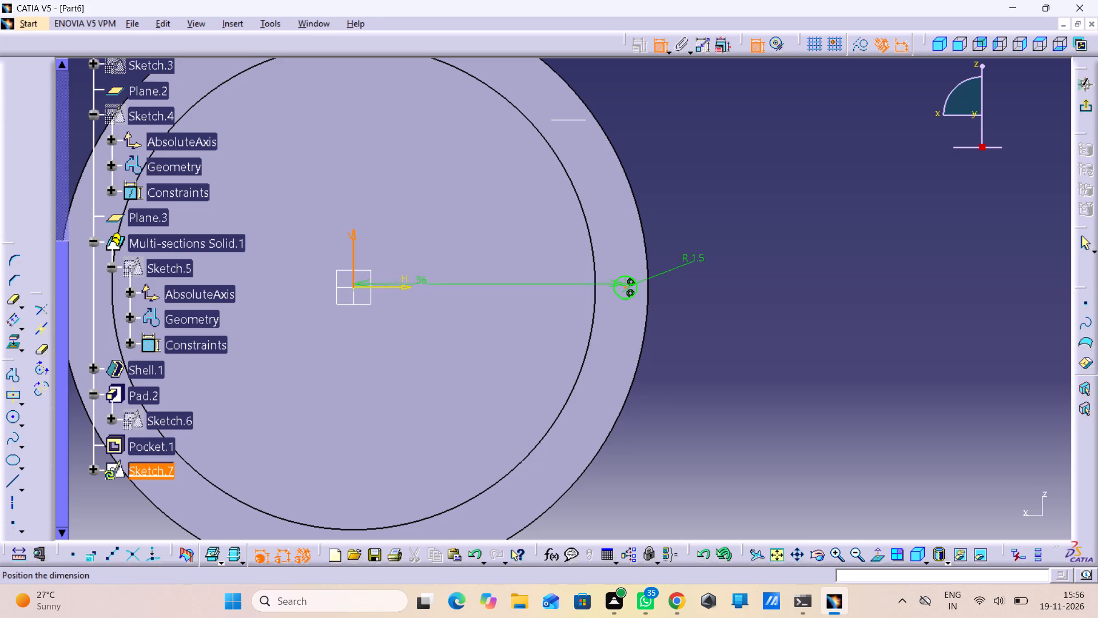
click(468, 308)
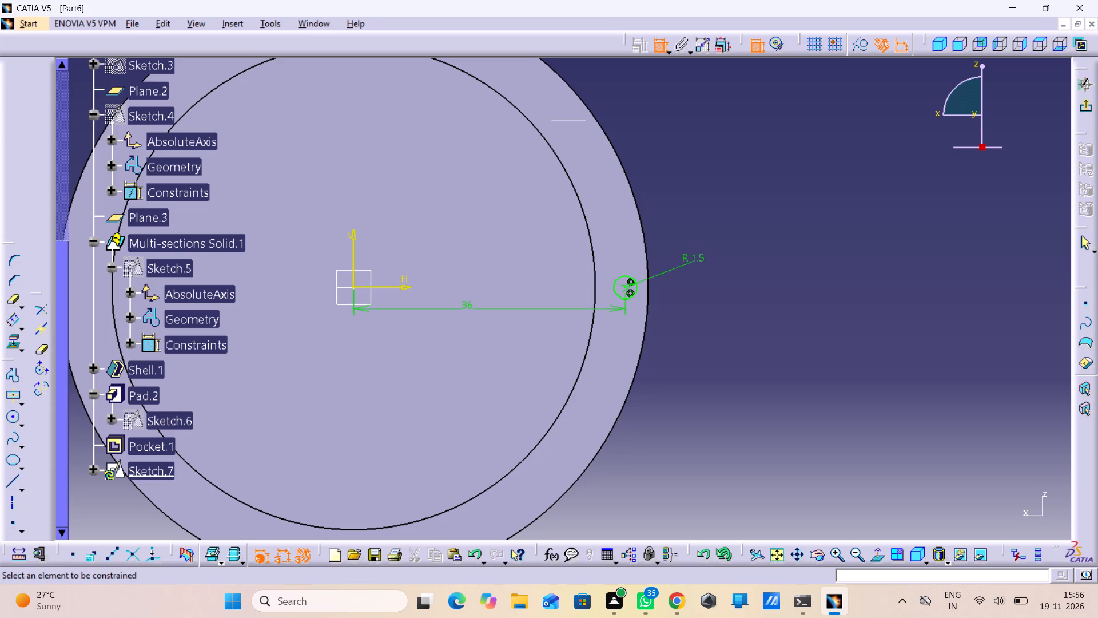
middle_drag(786, 356, 397, 328)
right_drag(786, 356, 397, 328)
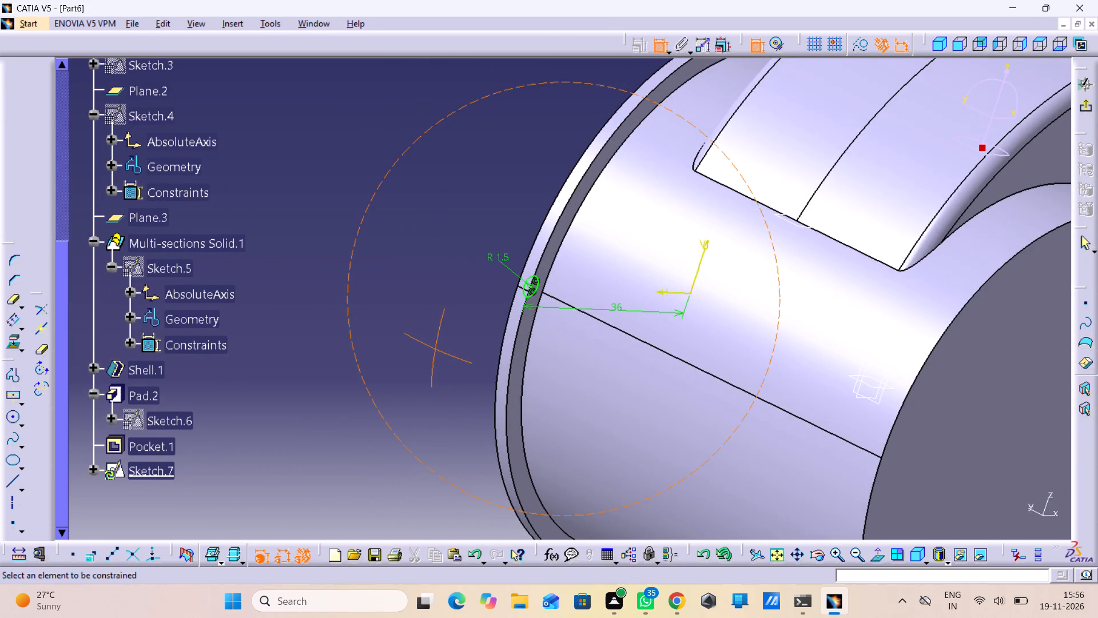
right_drag(397, 328, 379, 271)
middle_drag(397, 328, 379, 271)
right_drag(379, 271, 383, 272)
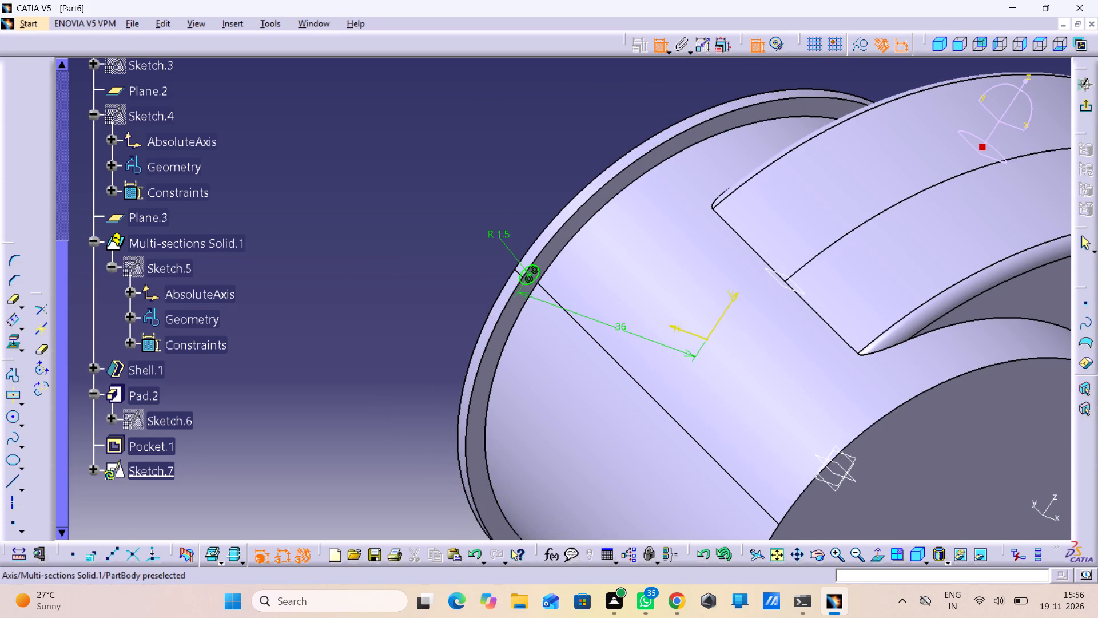
click(1088, 111)
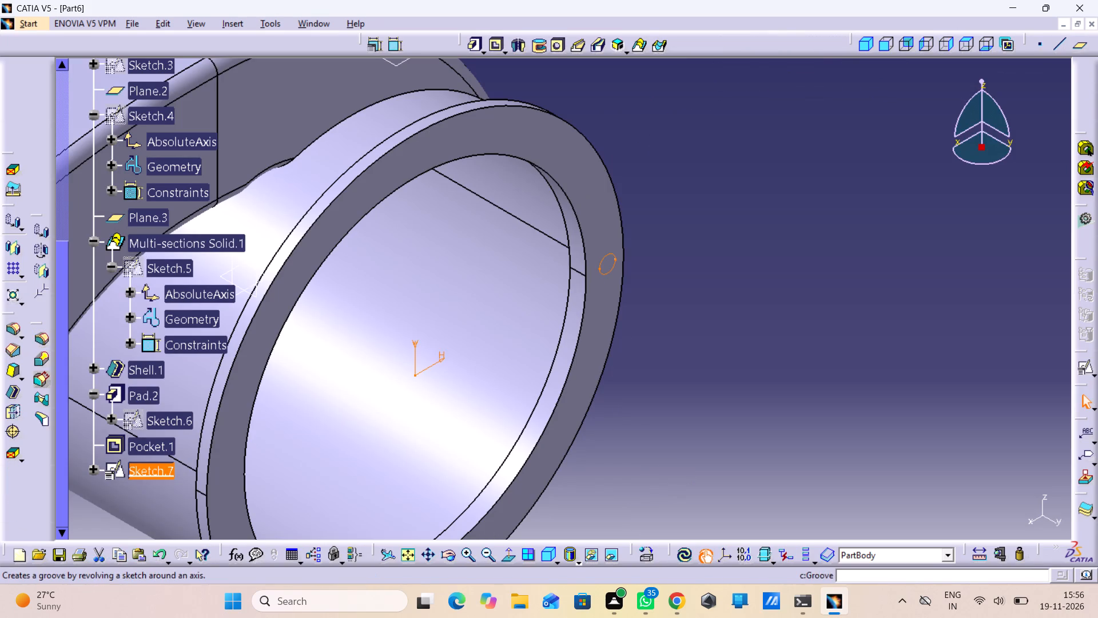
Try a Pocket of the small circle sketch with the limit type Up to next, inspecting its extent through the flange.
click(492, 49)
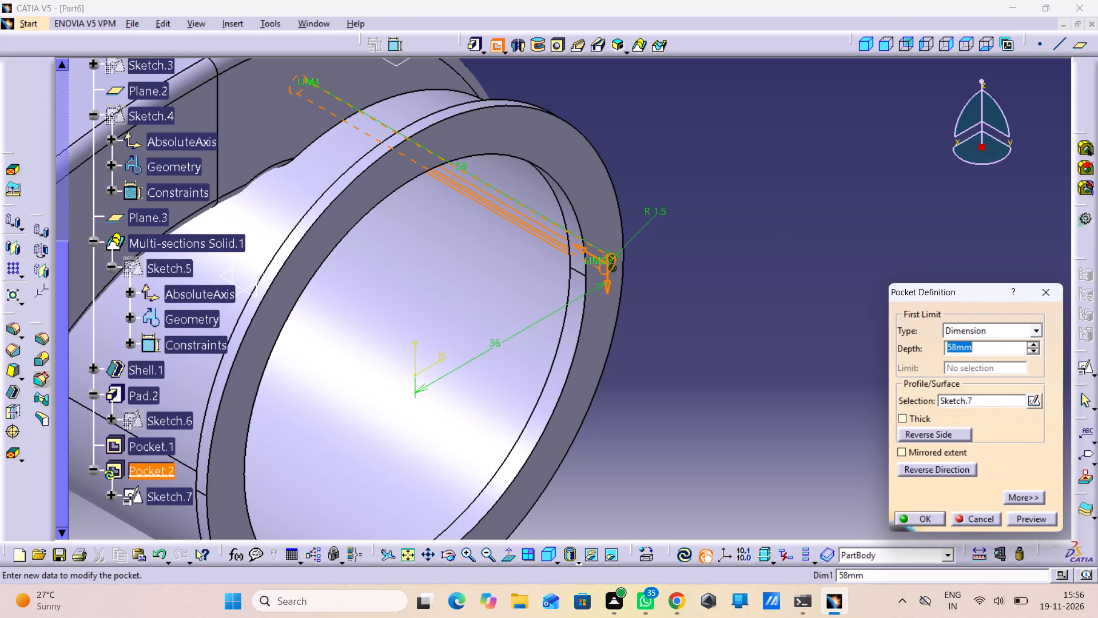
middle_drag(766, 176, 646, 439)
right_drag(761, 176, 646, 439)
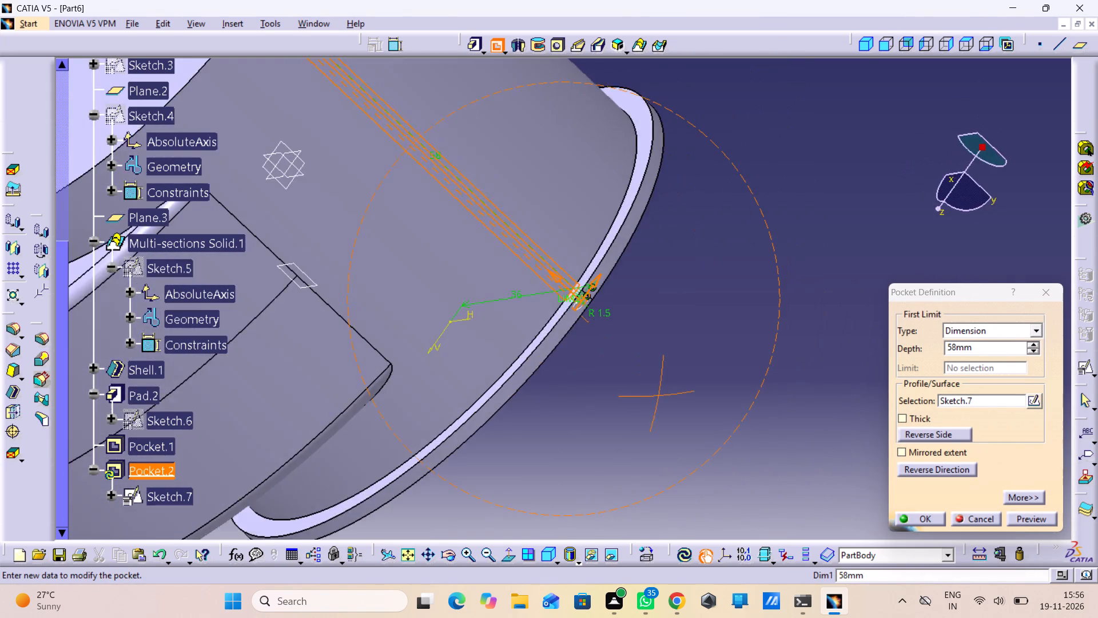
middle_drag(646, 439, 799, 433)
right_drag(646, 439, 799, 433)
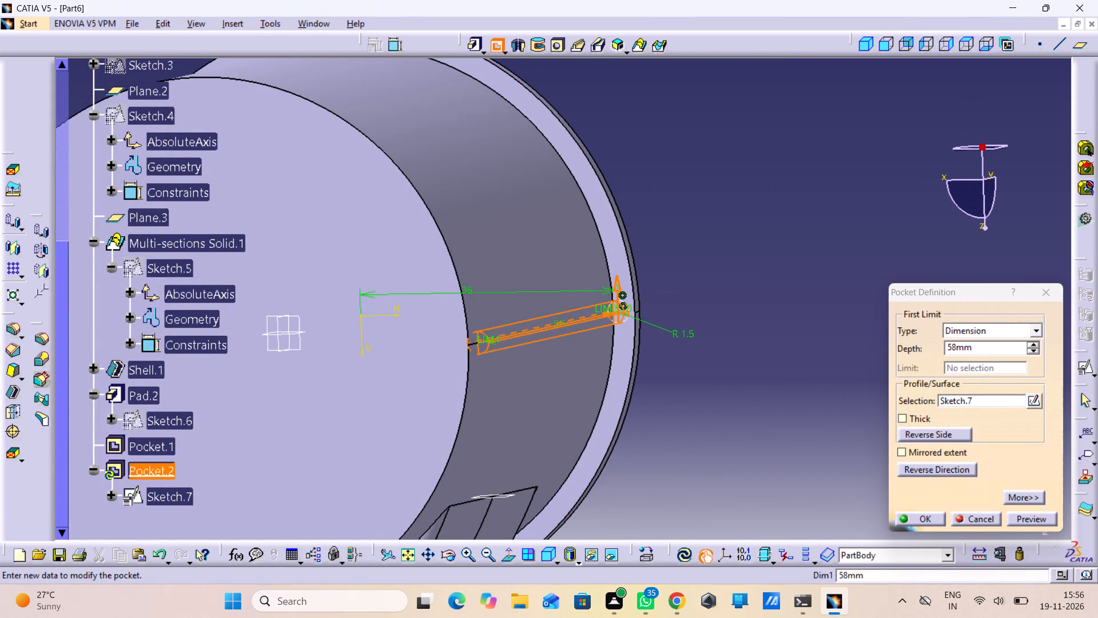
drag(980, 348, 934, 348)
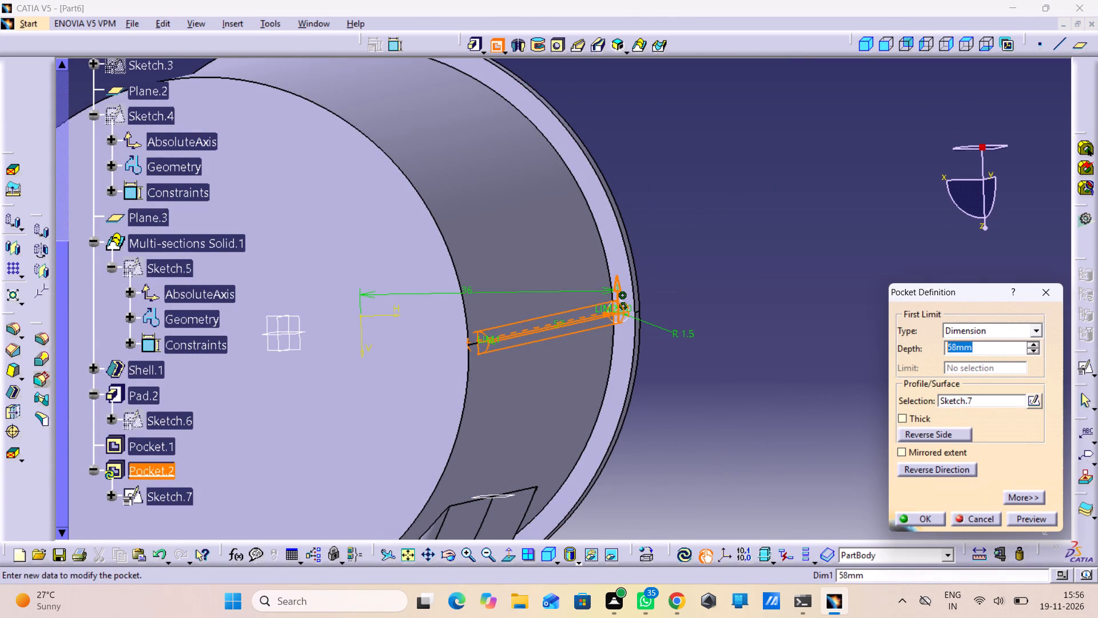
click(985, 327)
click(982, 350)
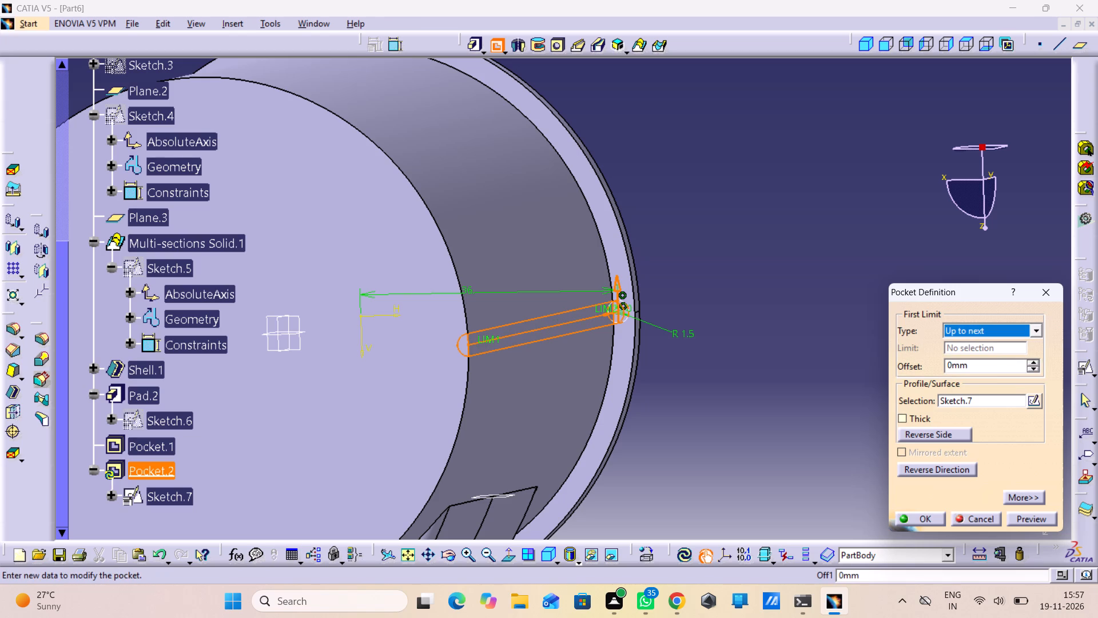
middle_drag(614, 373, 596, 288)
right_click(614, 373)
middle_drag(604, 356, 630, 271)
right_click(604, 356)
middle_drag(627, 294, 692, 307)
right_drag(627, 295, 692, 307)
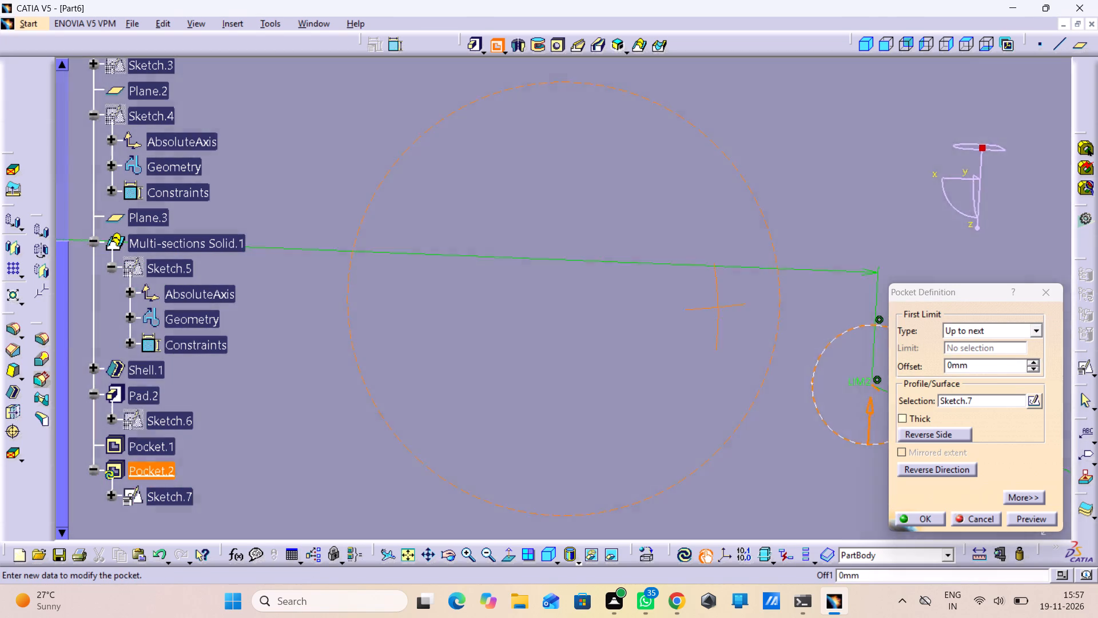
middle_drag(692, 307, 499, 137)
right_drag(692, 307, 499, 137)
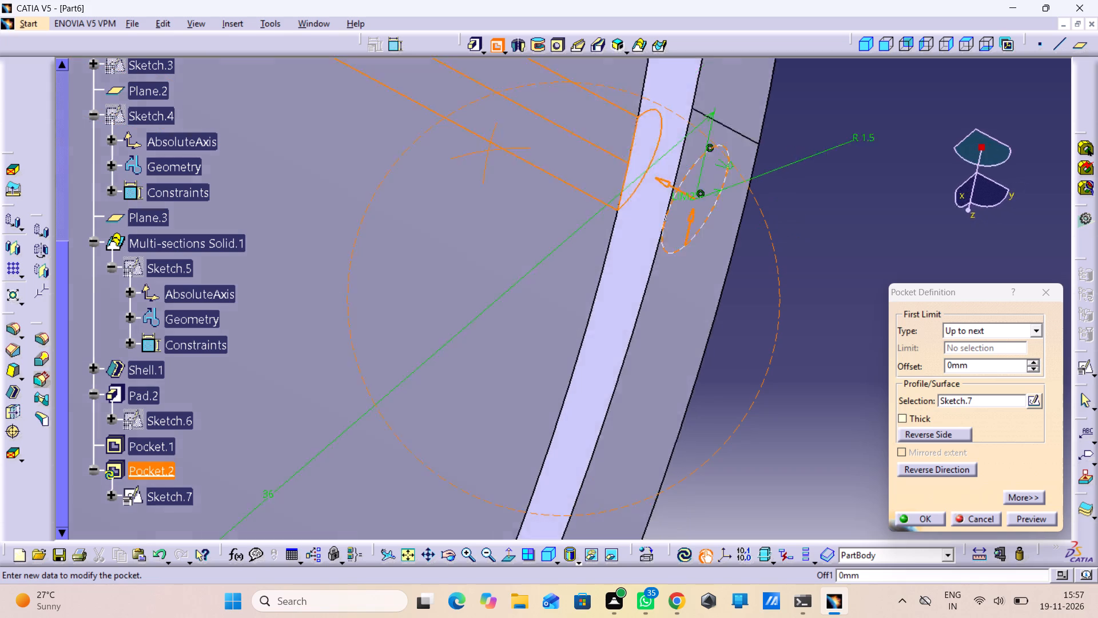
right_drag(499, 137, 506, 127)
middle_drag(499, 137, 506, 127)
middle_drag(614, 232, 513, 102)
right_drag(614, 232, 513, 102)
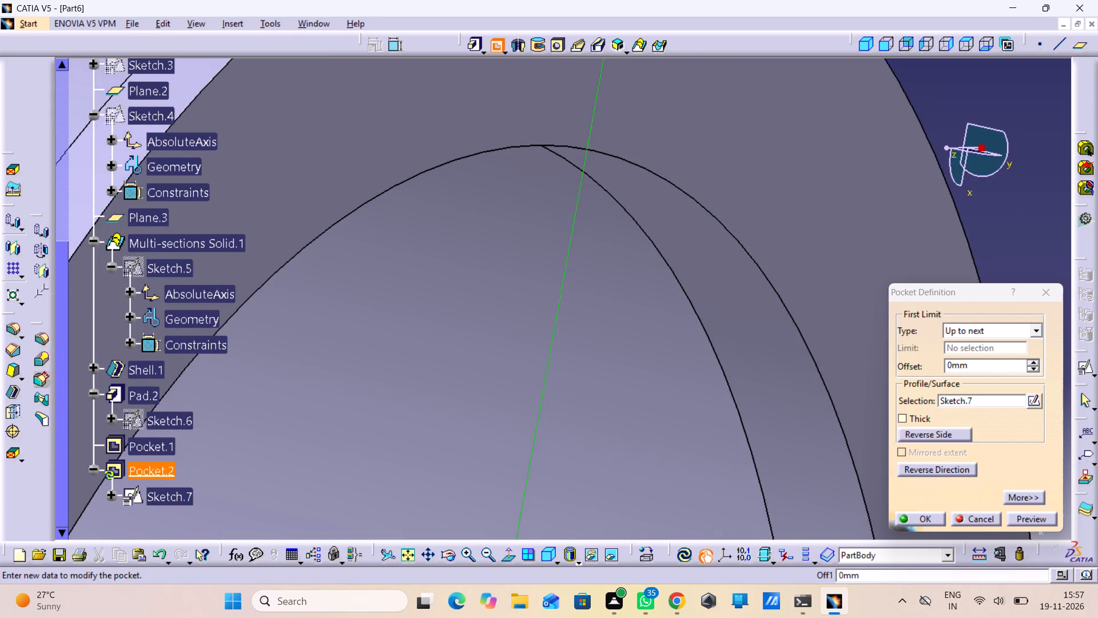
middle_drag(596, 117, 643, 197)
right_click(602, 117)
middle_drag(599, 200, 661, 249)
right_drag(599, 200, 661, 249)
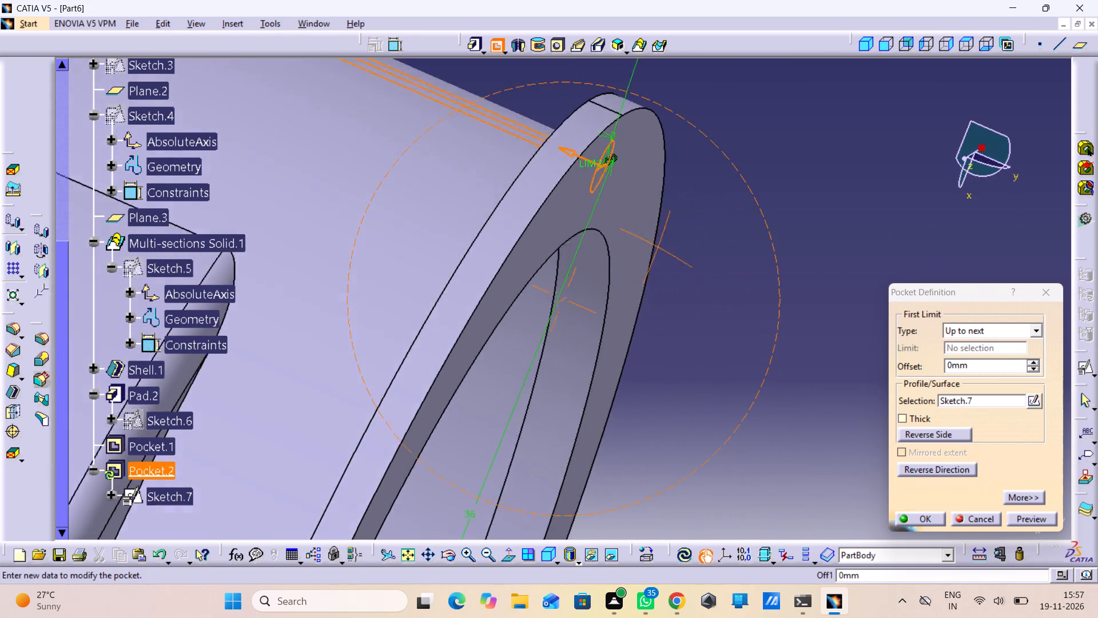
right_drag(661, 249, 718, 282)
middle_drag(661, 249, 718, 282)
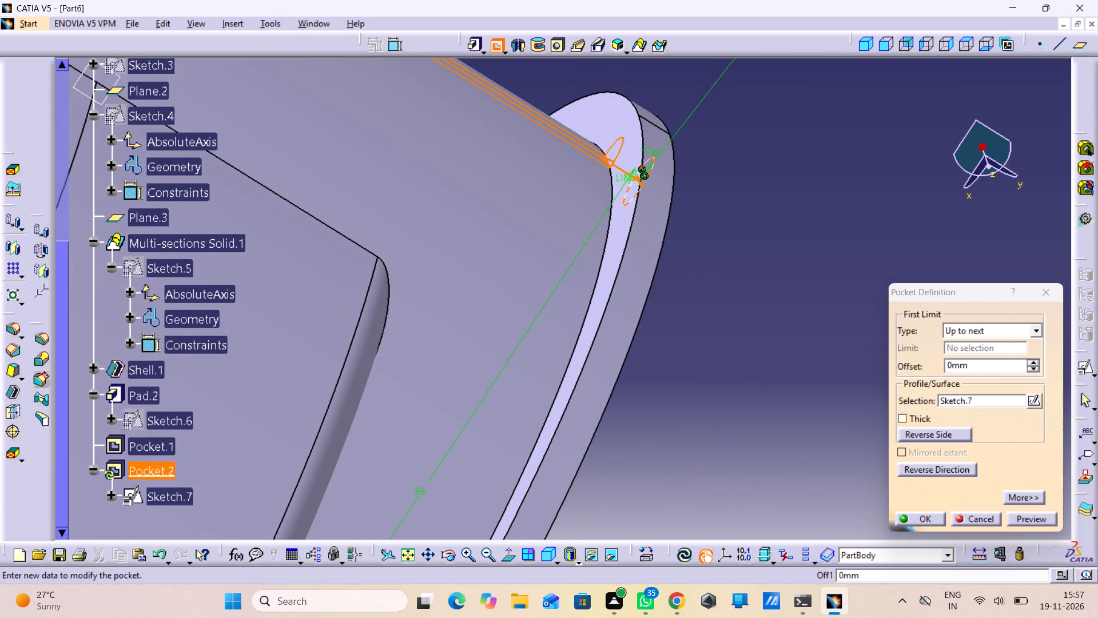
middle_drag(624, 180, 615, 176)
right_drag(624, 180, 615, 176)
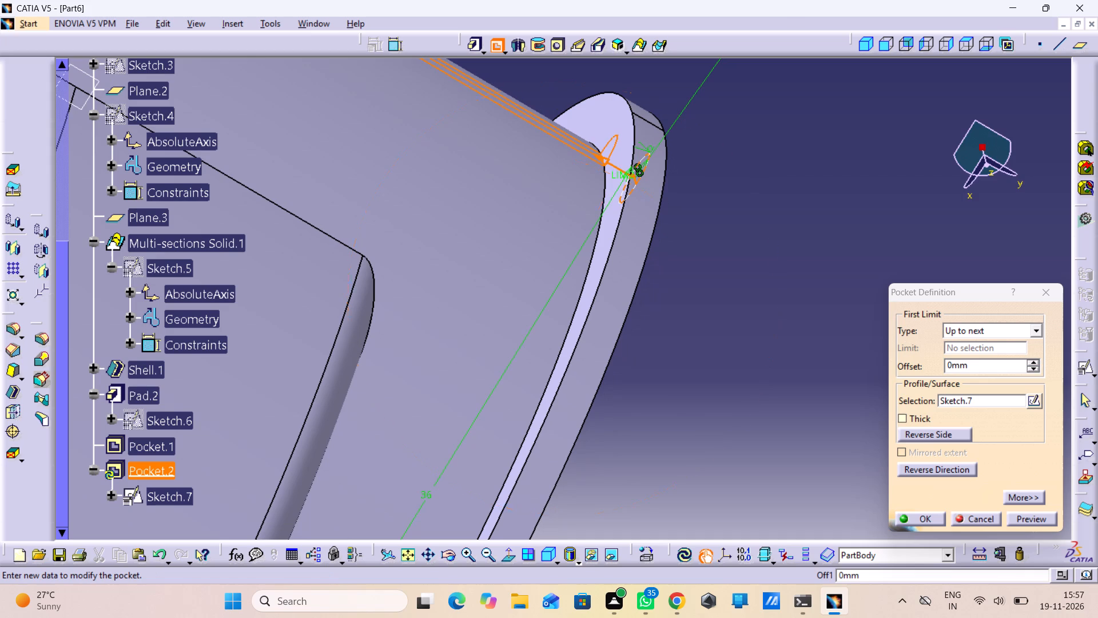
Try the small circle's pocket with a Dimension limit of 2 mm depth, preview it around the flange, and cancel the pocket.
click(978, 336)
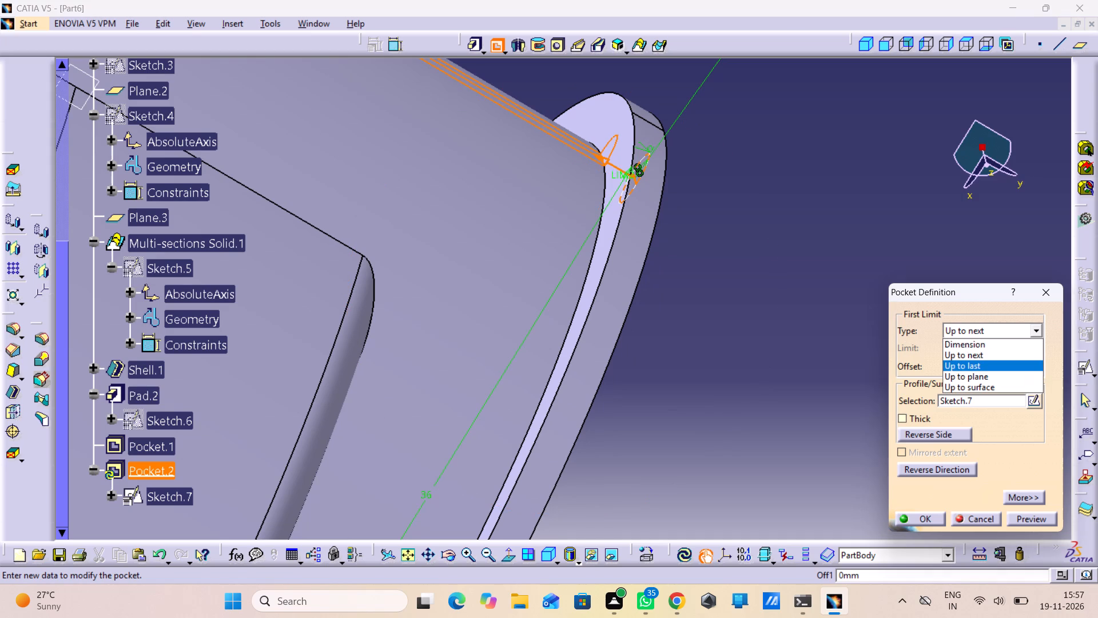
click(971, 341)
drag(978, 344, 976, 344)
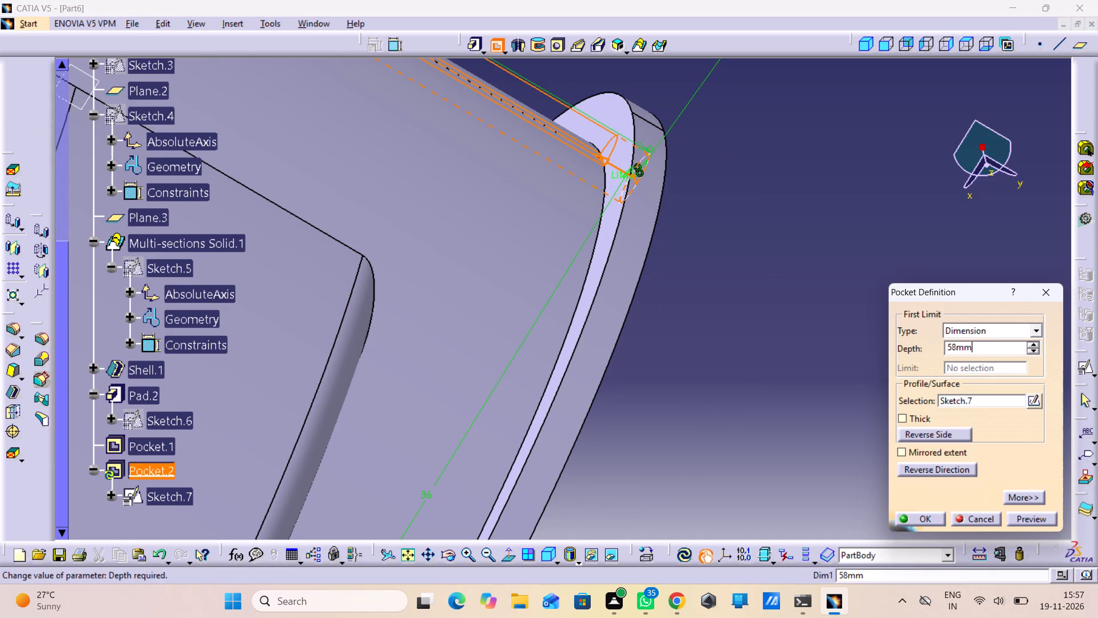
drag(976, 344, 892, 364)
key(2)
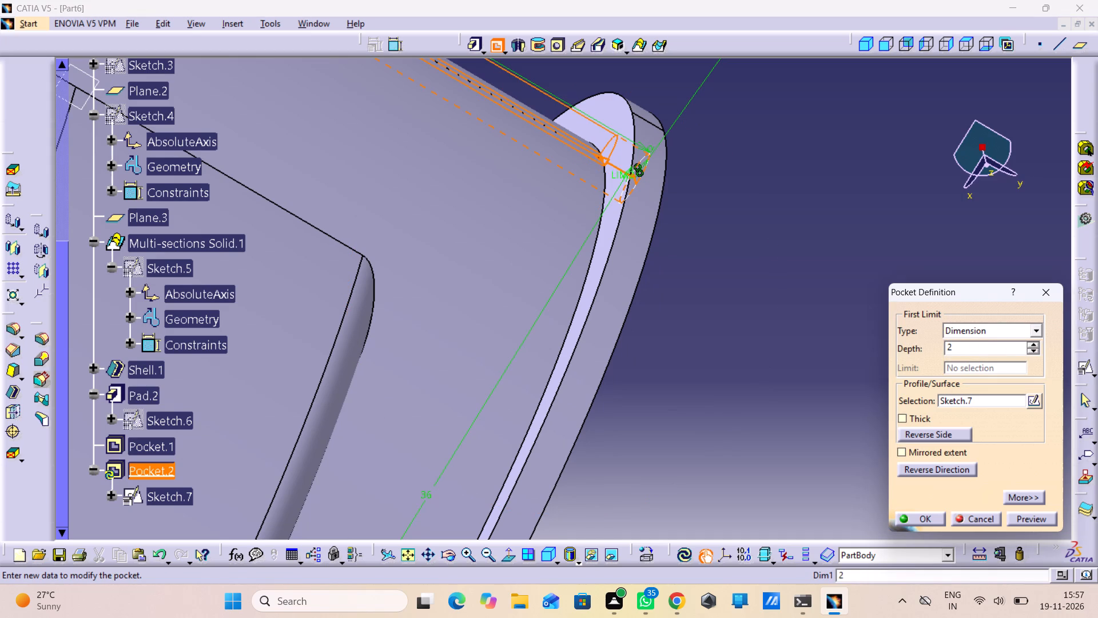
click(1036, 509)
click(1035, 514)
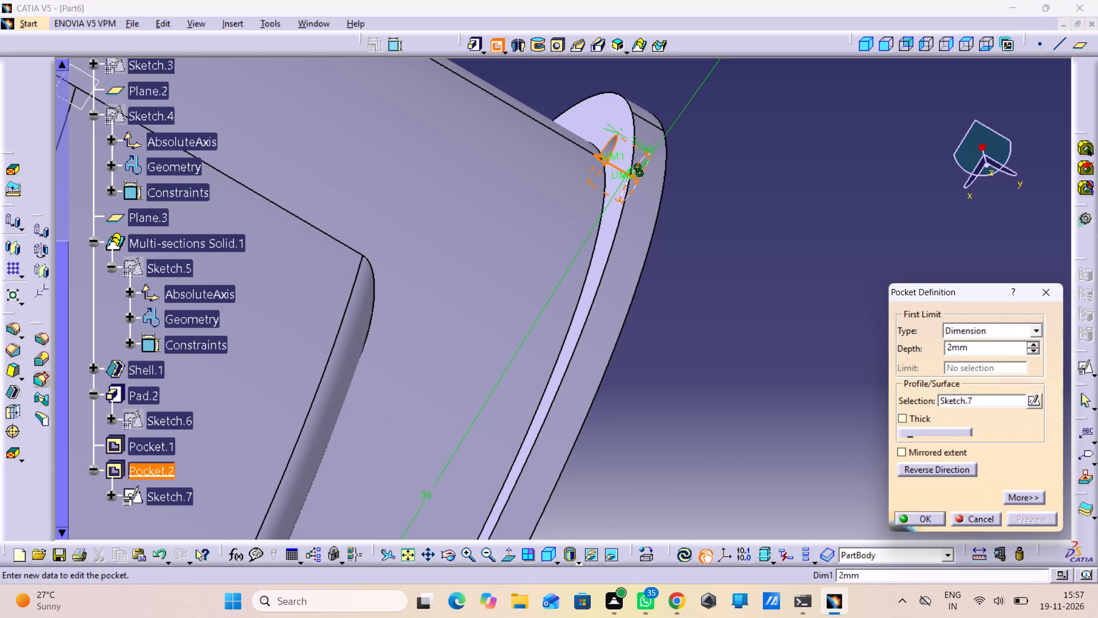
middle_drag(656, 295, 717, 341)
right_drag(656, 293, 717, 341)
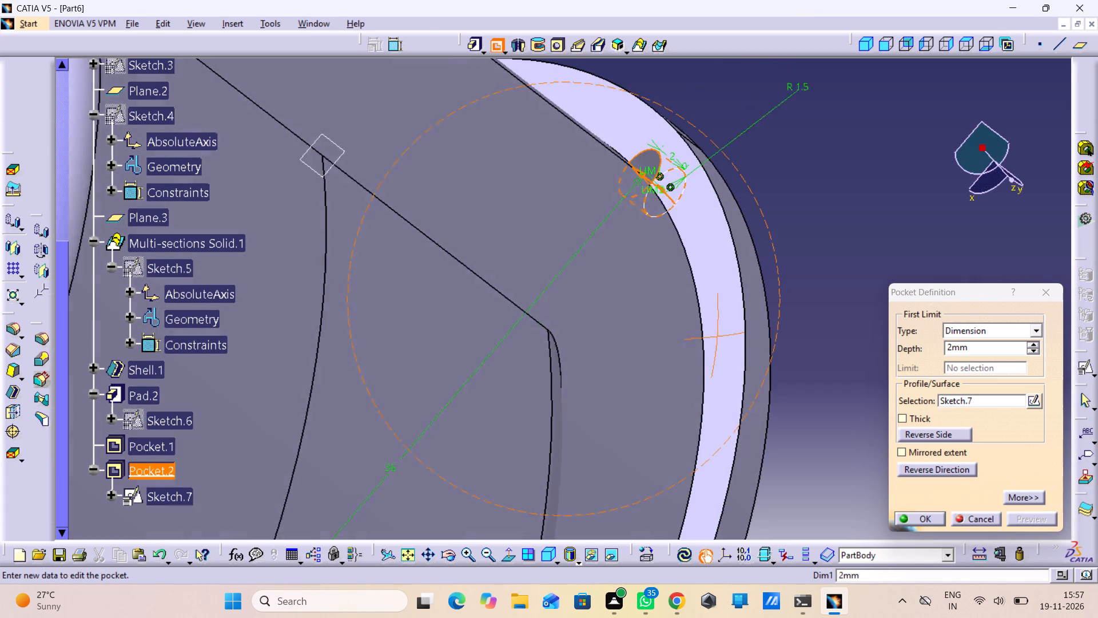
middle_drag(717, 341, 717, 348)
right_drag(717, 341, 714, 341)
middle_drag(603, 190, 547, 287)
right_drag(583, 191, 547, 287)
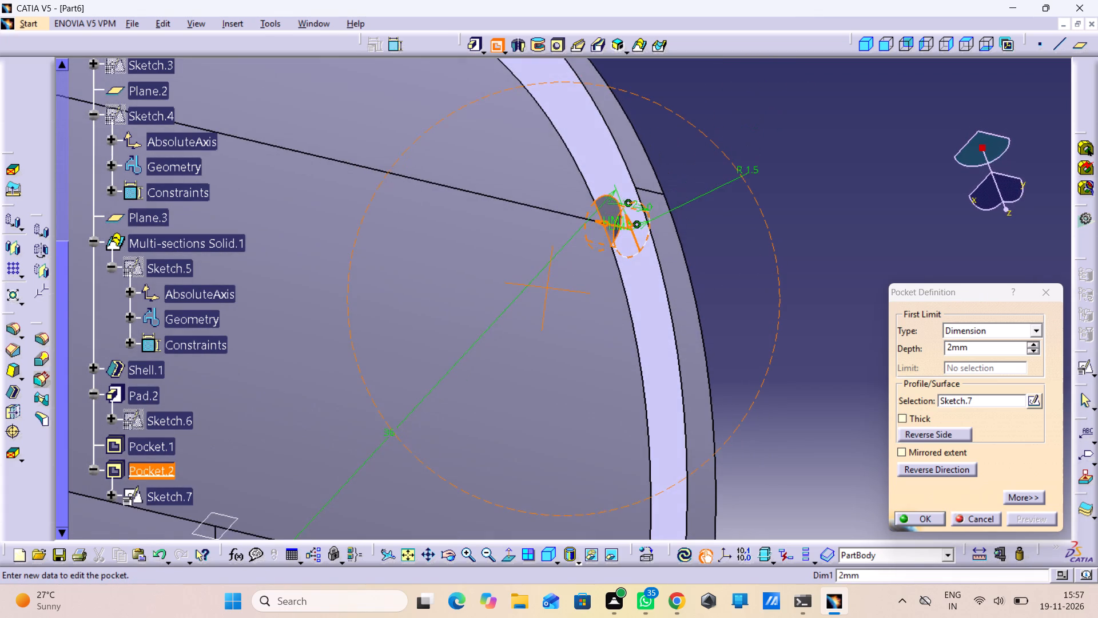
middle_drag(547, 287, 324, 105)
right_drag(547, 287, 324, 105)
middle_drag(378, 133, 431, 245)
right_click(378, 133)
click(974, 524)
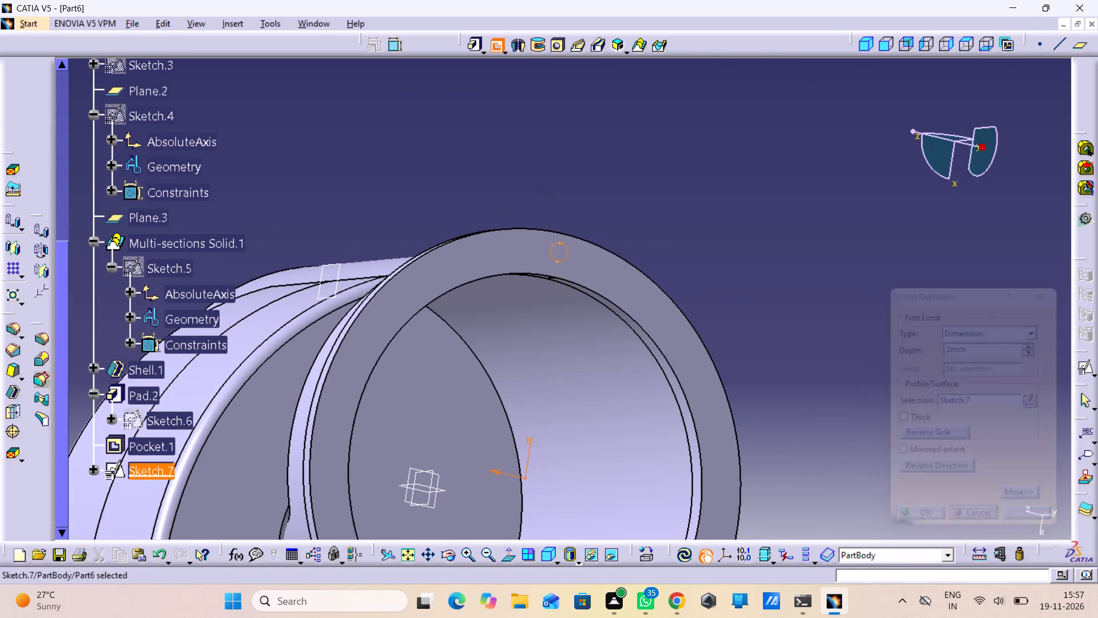
Examine the flange ring's front face and the small circle sketch from several angles.
middle_drag(829, 403, 827, 355)
right_drag(964, 310, 827, 355)
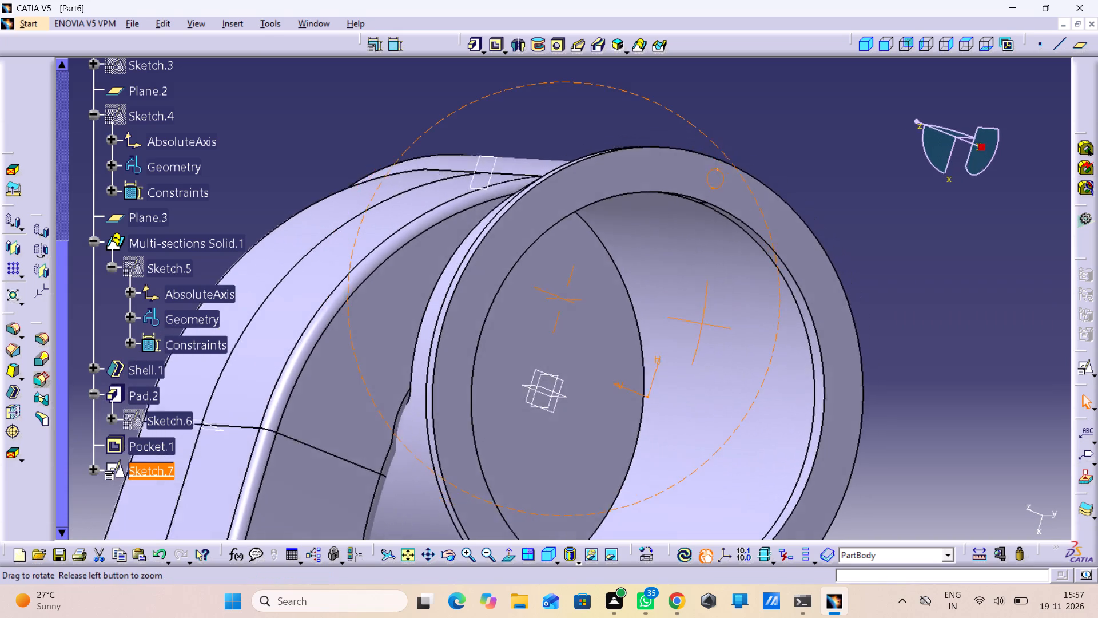
middle_drag(827, 355, 747, 325)
right_drag(827, 355, 746, 324)
middle_drag(848, 246, 845, 470)
right_drag(858, 246, 845, 470)
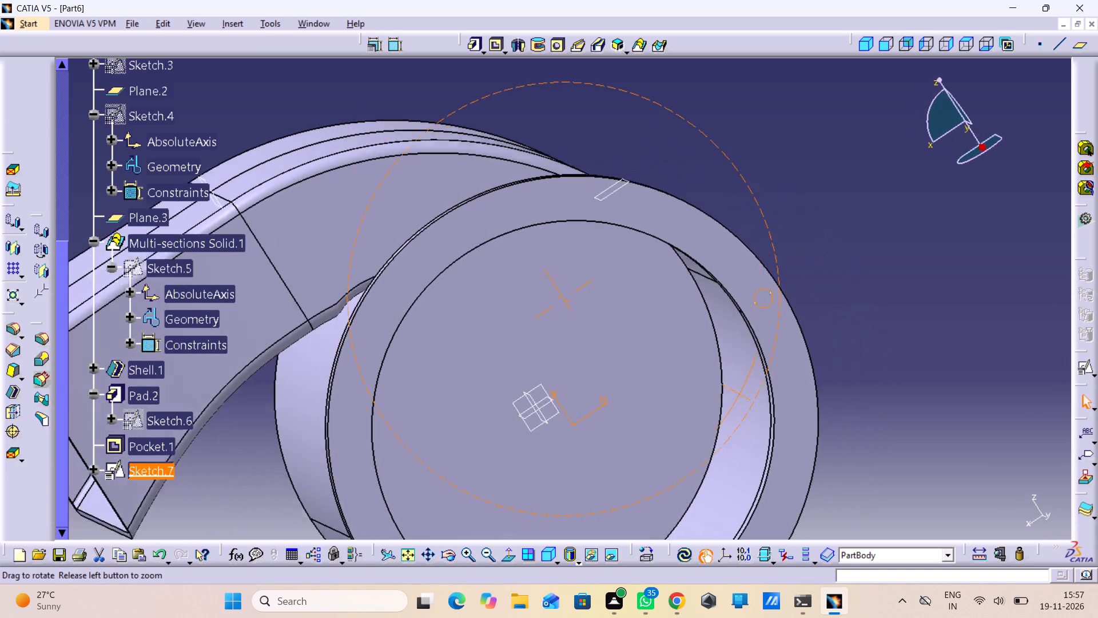
middle_drag(845, 470, 833, 463)
right_drag(845, 470, 833, 463)
middle_drag(729, 173, 814, 323)
right_drag(729, 173, 814, 323)
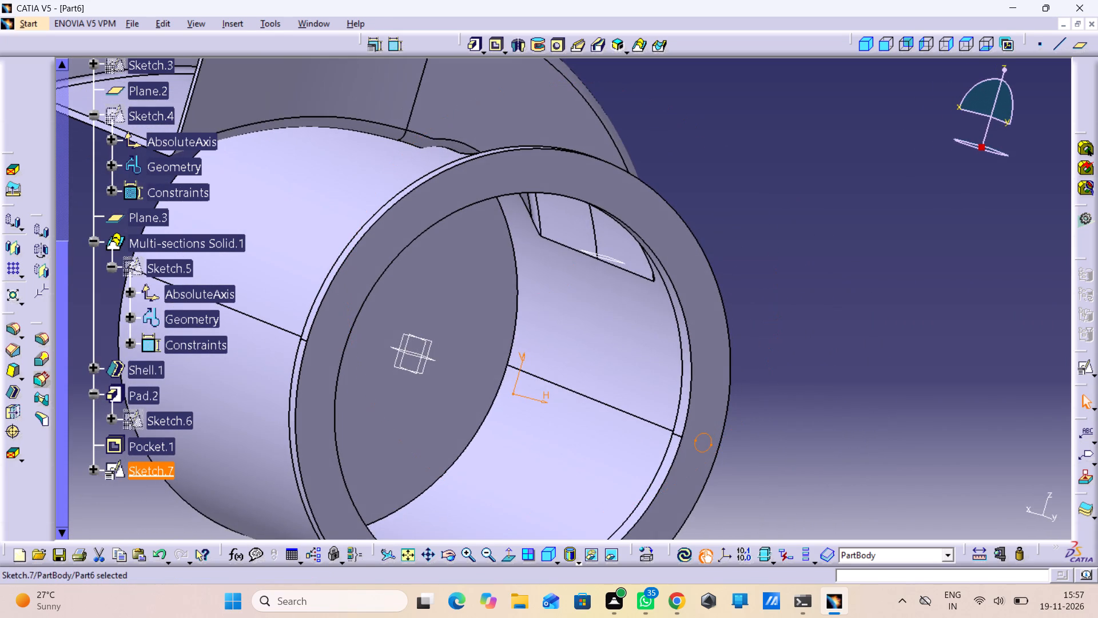
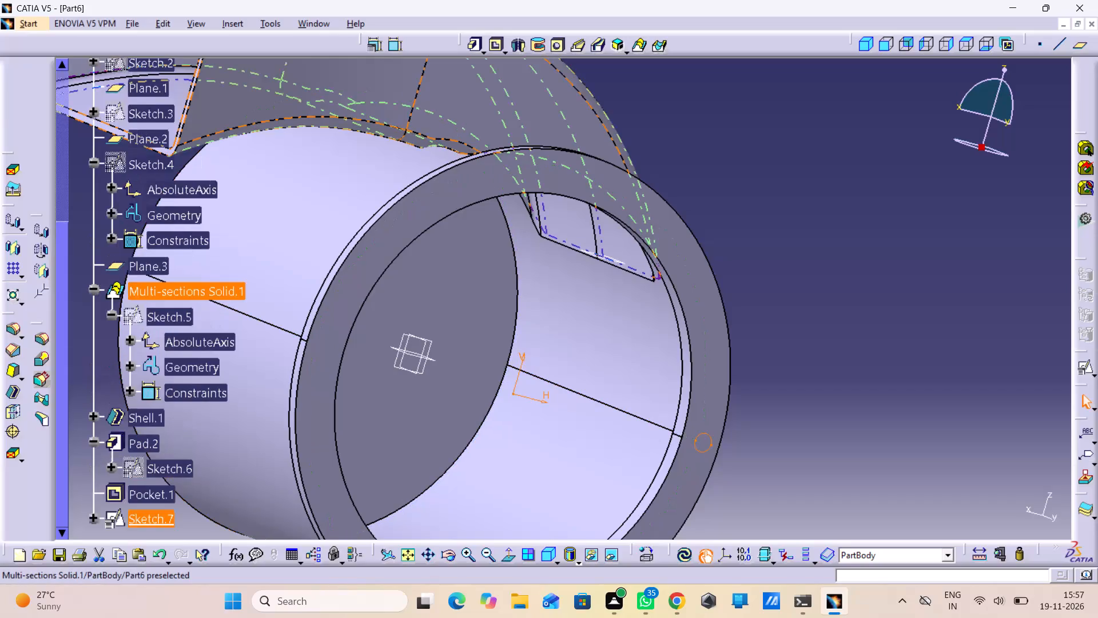
Examine the radius and distance dimensions in the cylinder's base circle sketch, the flange ring sketch and the small circle sketch.
scroll(133, 241, up, 6)
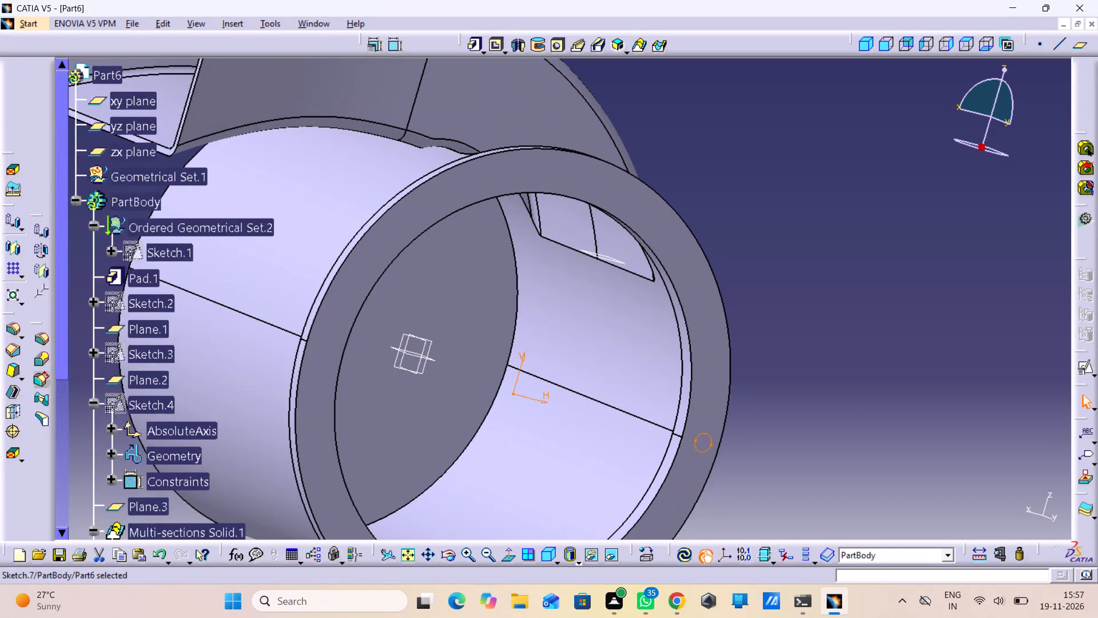
scroll(131, 241, up, 1)
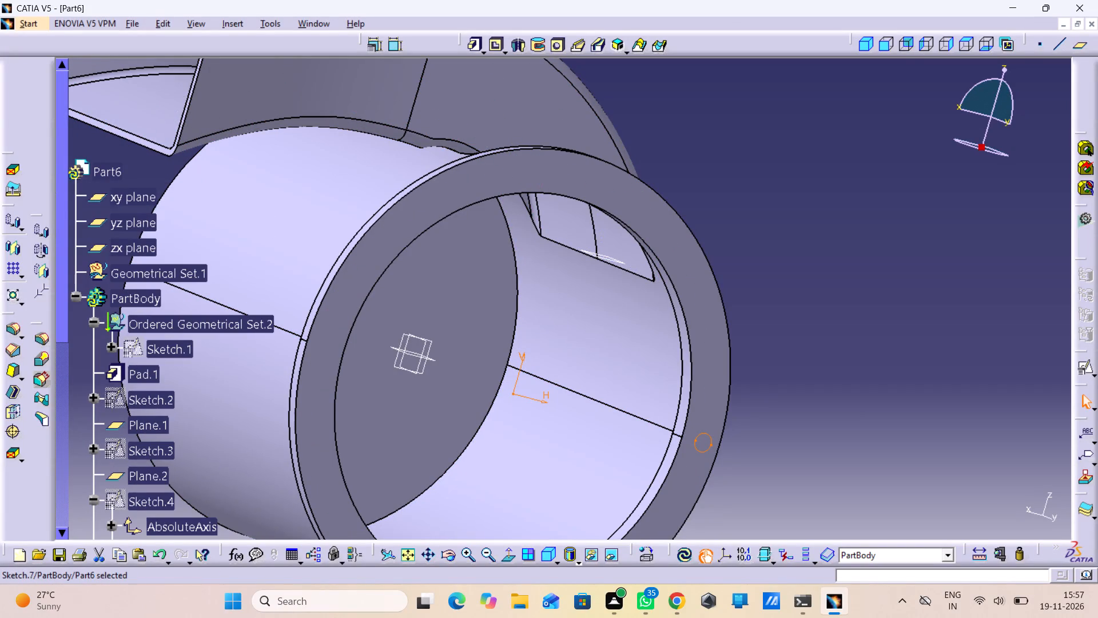
double_click(148, 348)
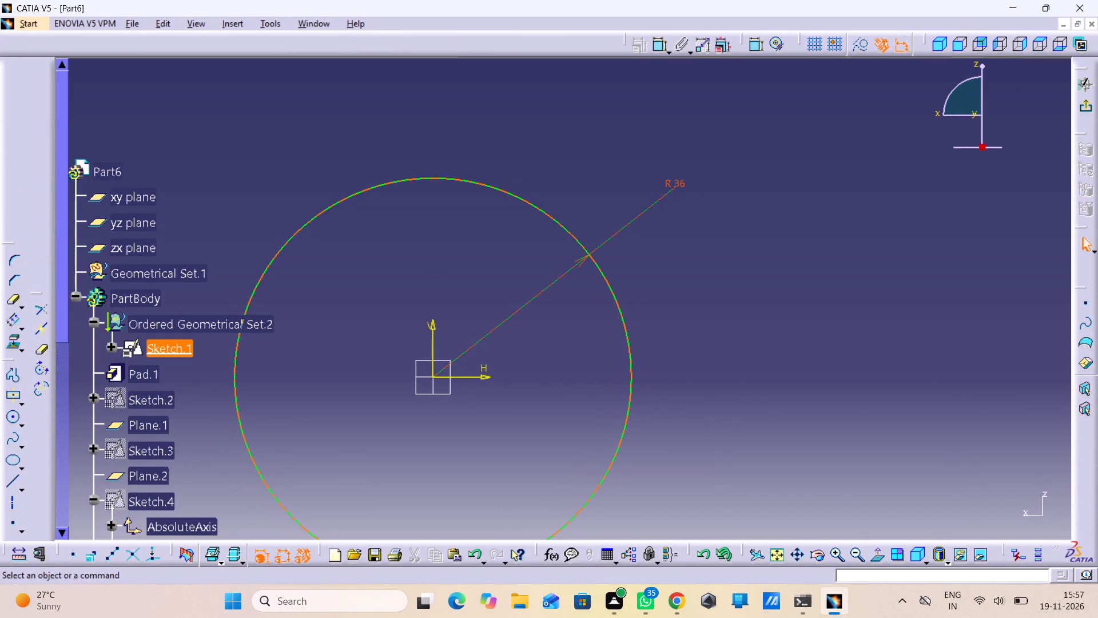
scroll(913, 310, down, 1)
middle_drag(824, 259, 821, 287)
right_click(824, 259)
middle_drag(757, 338, 852, 266)
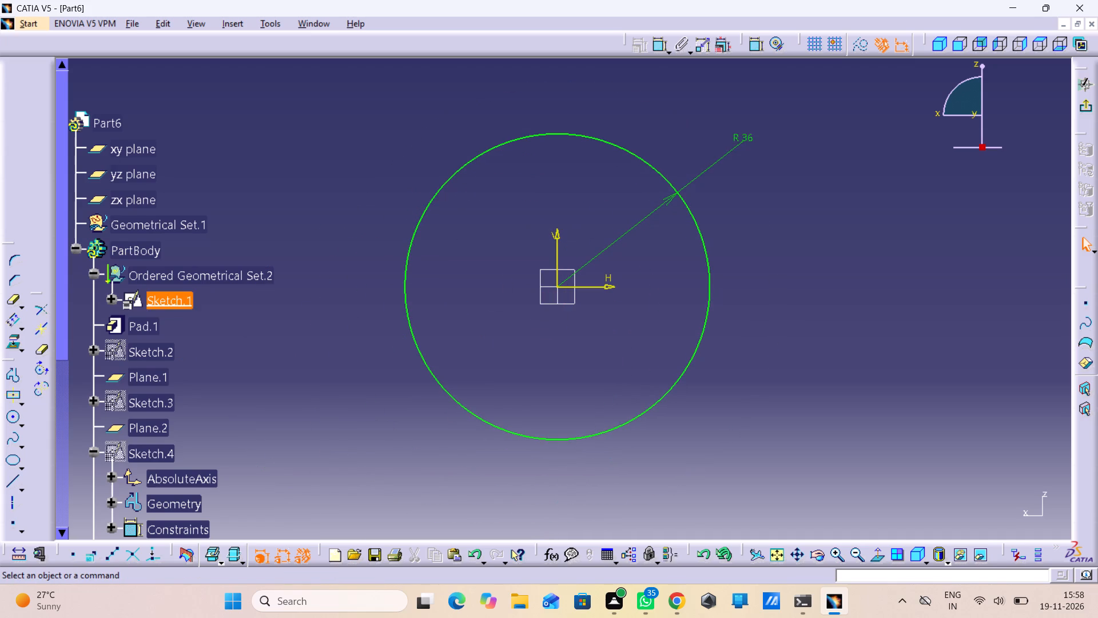
scroll(122, 366, down, 8)
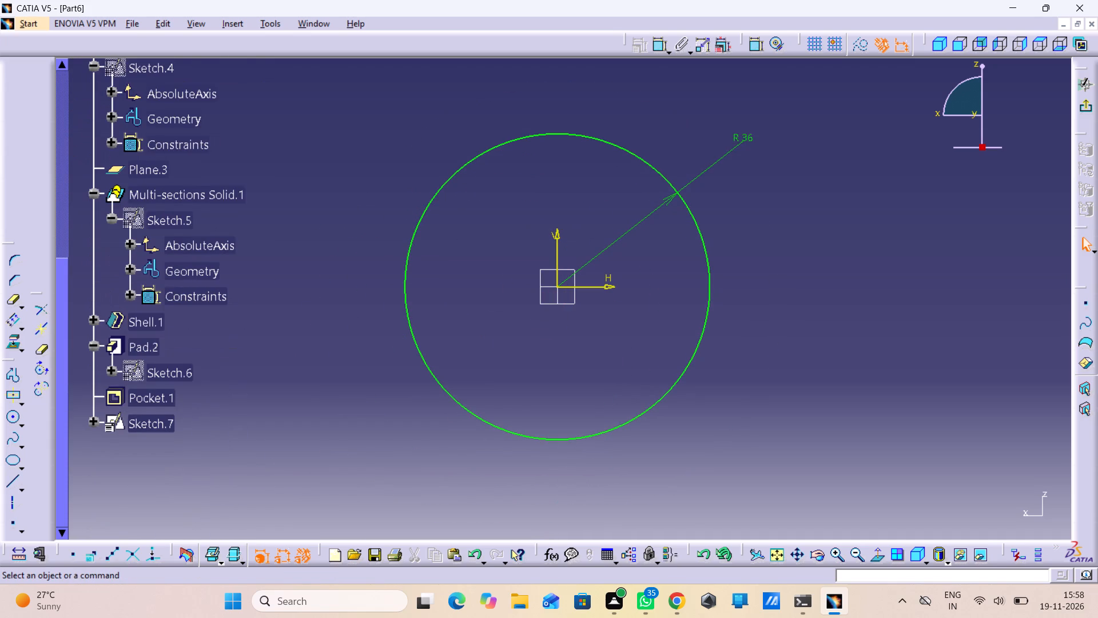
double_click(132, 373)
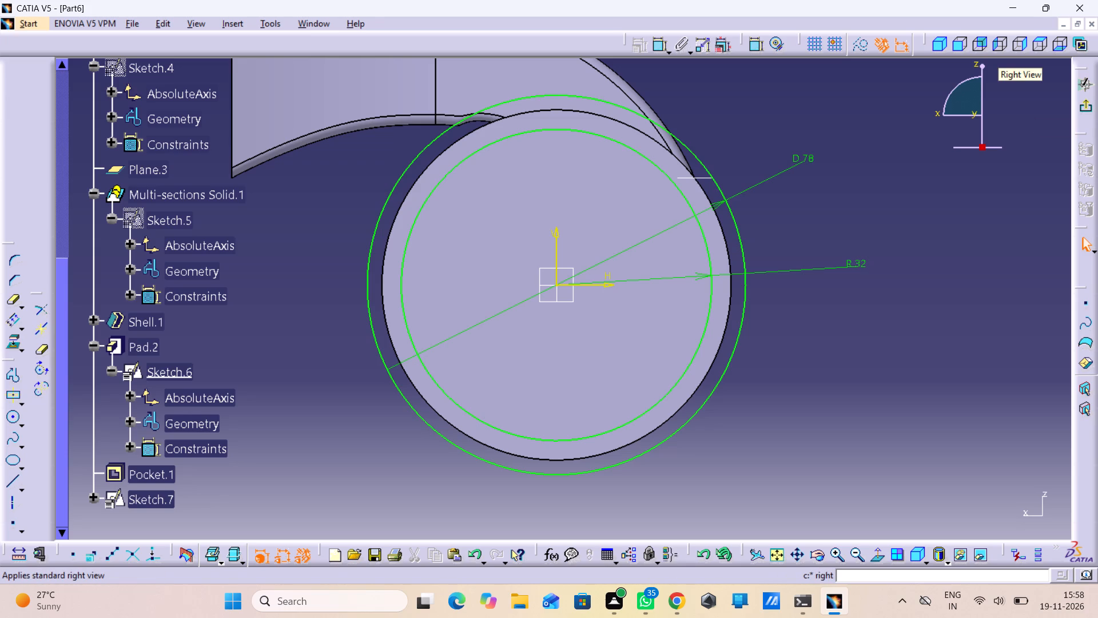
double_click(134, 499)
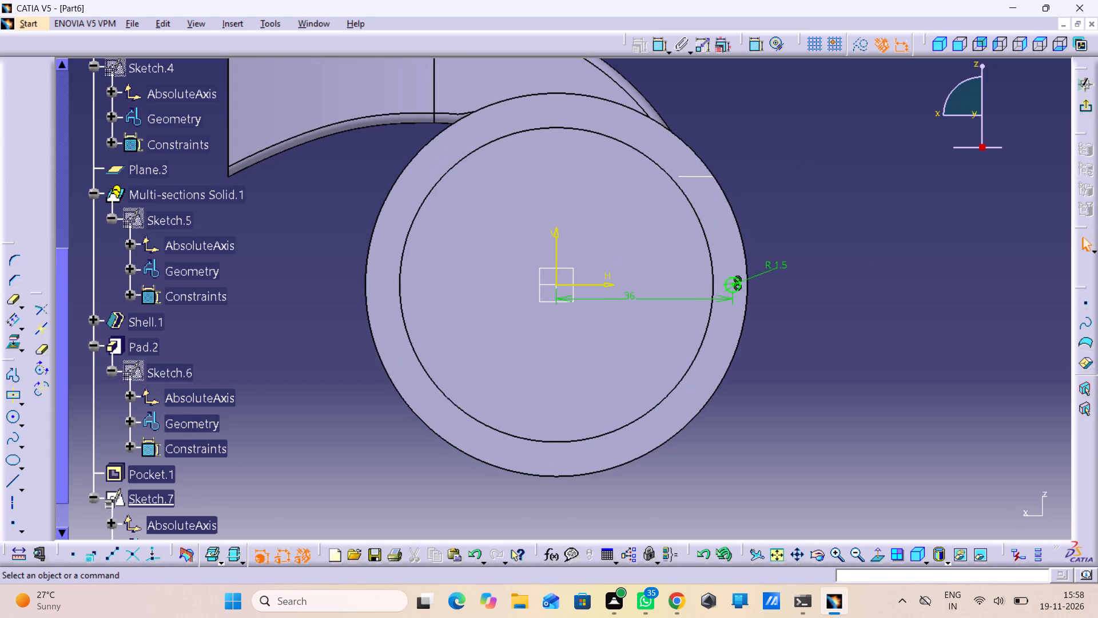
double_click(141, 466)
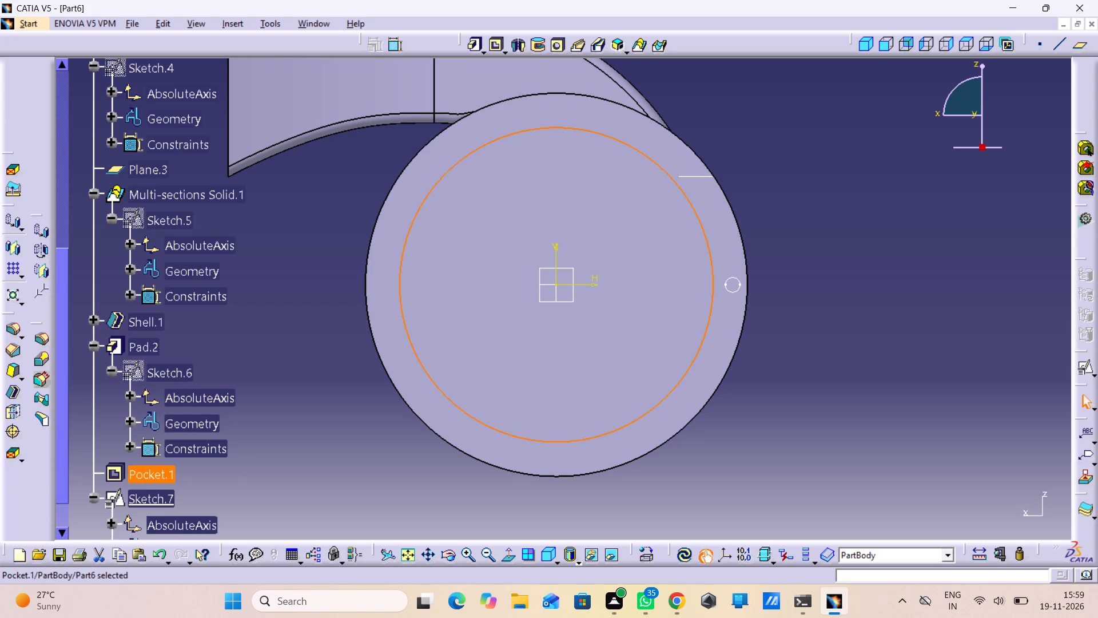
Examine the flange from the back and side to check where the small circle lies relative to the cylinder's outer wall.
click(765, 354)
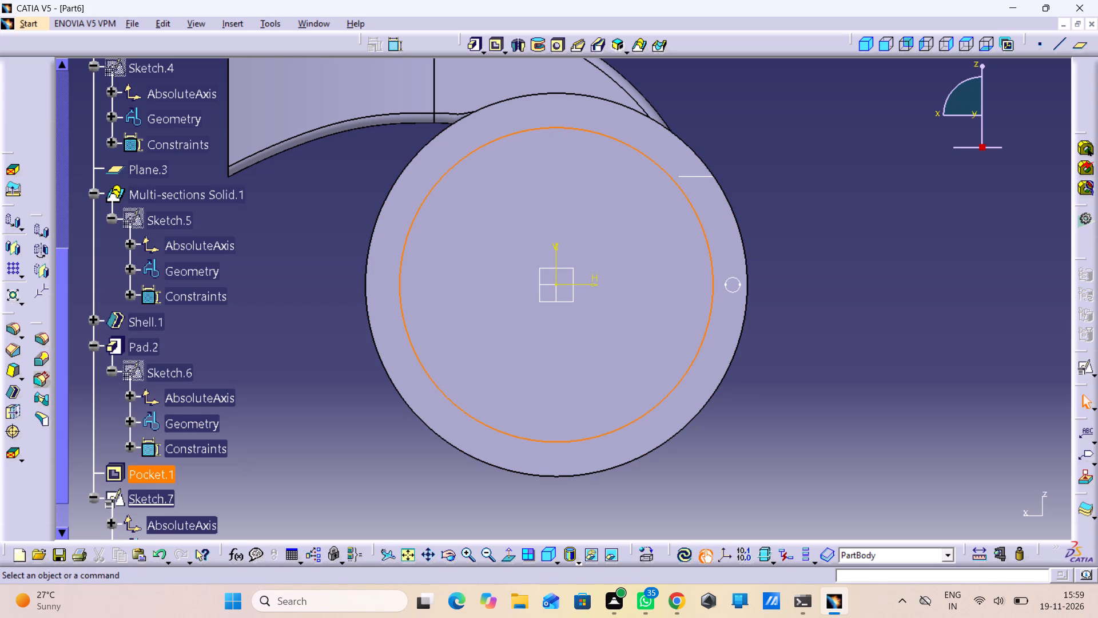
middle_drag(812, 231, 478, 295)
right_drag(807, 228, 478, 295)
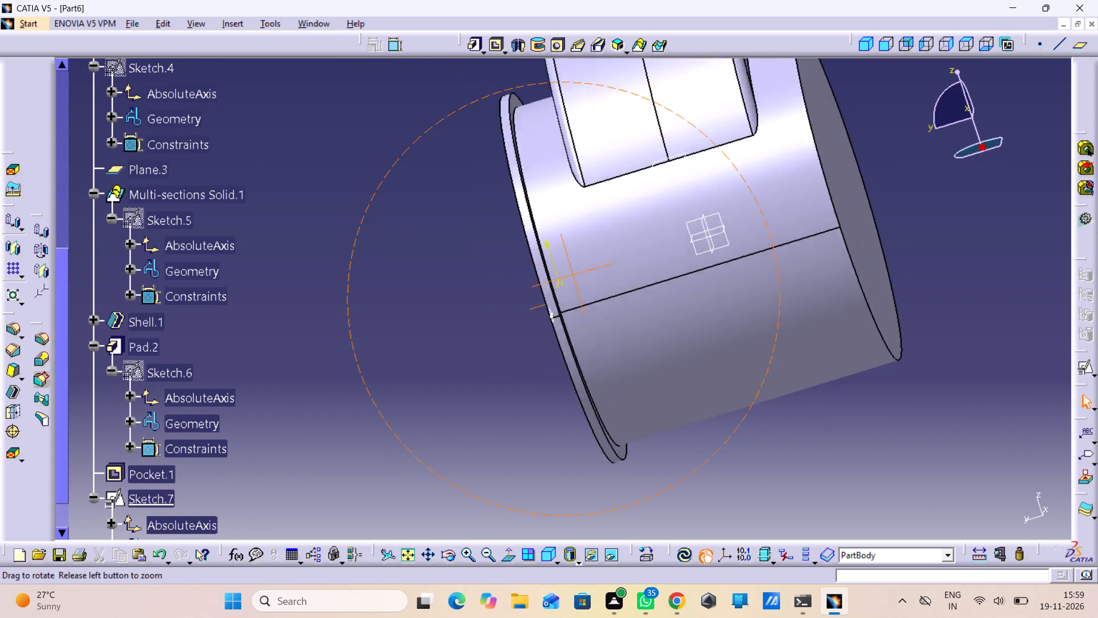
middle_drag(478, 295, 368, 354)
right_drag(478, 295, 368, 354)
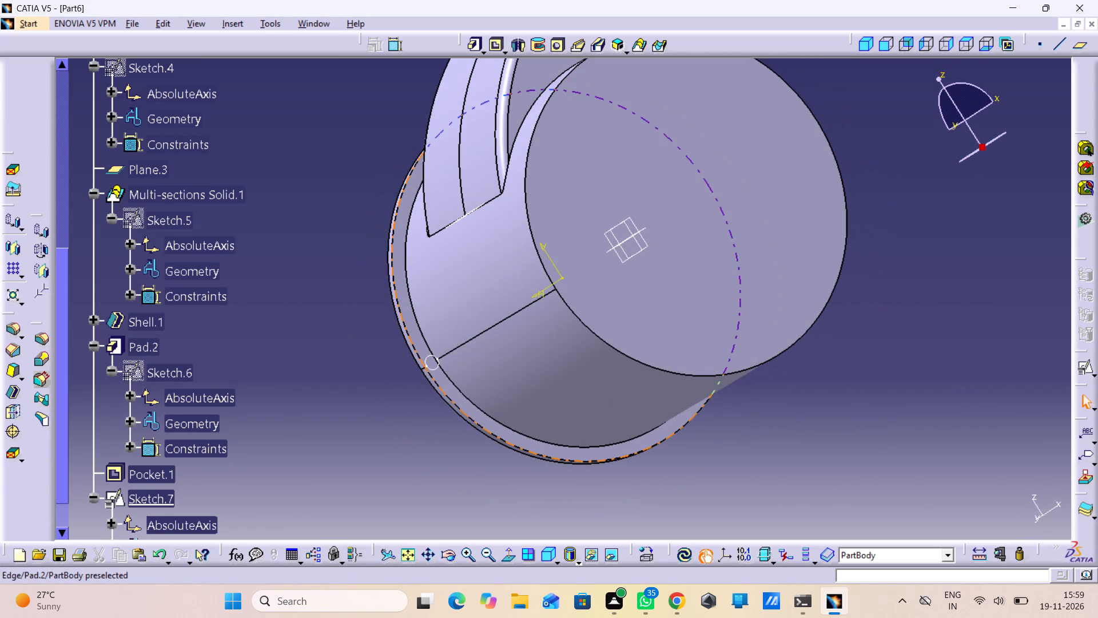
middle_drag(412, 391, 367, 279)
right_click(412, 393)
middle_drag(333, 369, 413, 347)
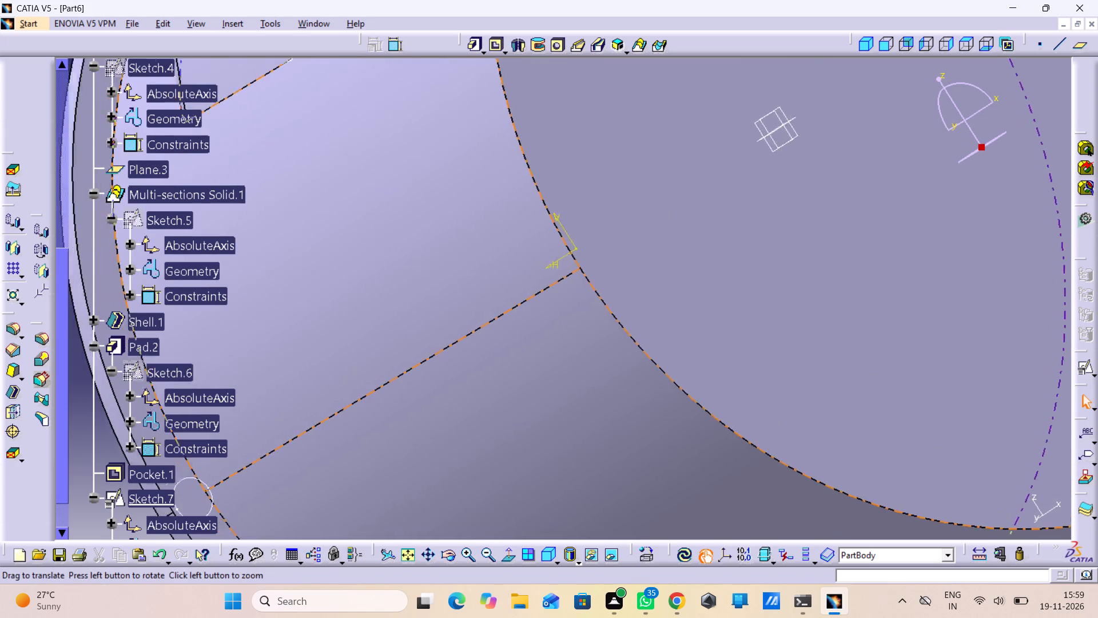
middle_drag(413, 347, 773, 138)
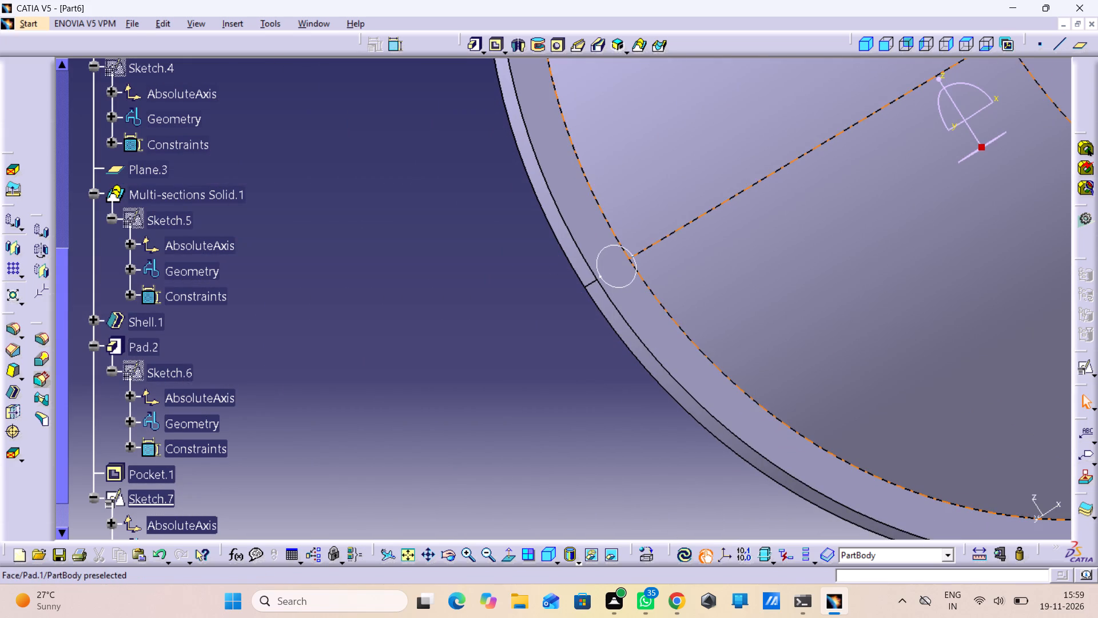
Reopen the small circle's sketch, try 38 mm and settle on 36.5 mm for its centre's horizontal distance from the vertical axis, and exit.
scroll(148, 363, down, 3)
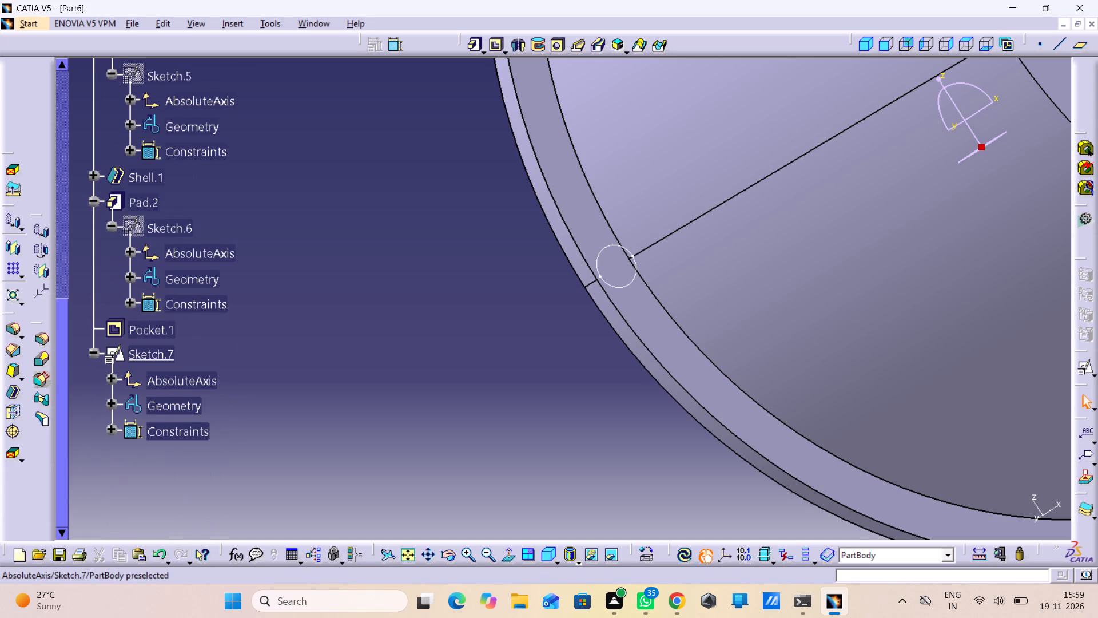
double_click(152, 348)
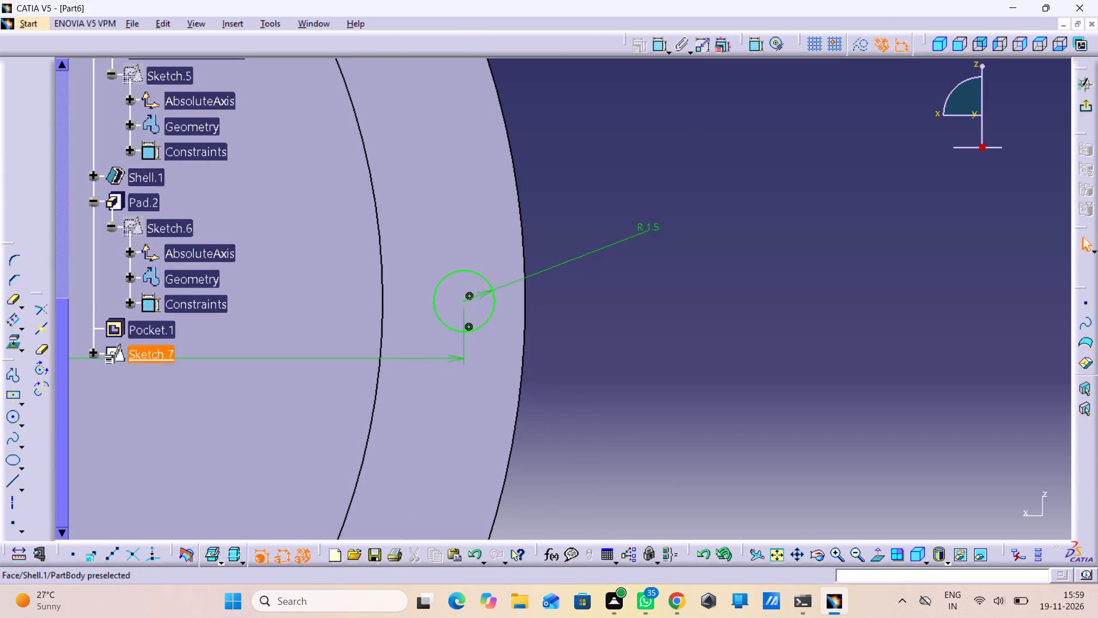
middle_drag(376, 377, 375, 434)
right_click(376, 377)
middle_drag(370, 430, 370, 429)
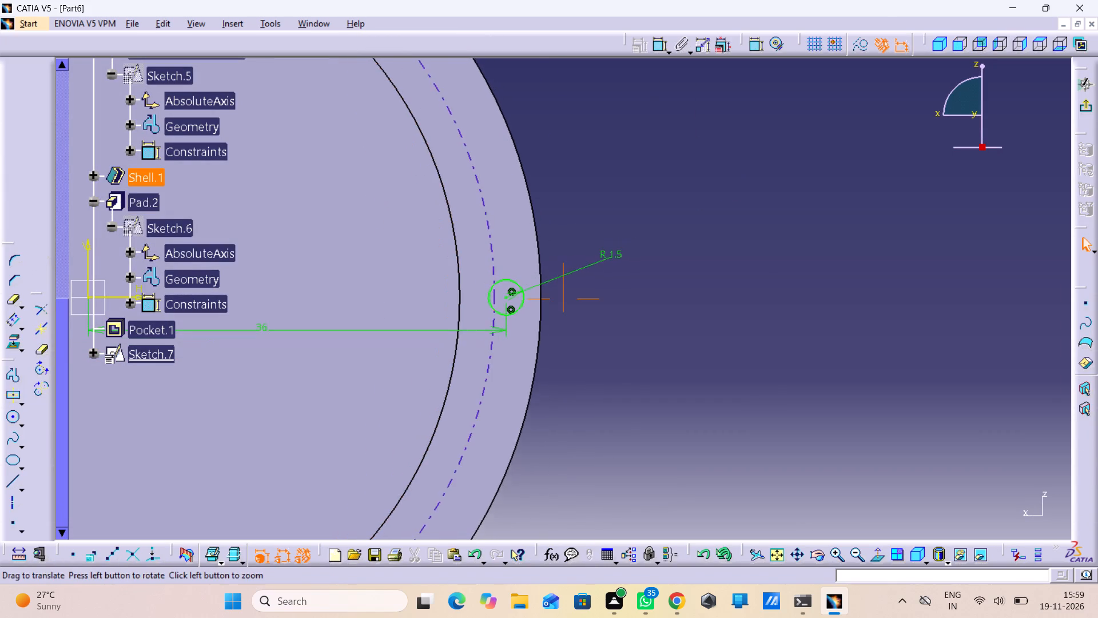
middle_drag(370, 429, 486, 425)
middle_drag(480, 420, 480, 435)
right_click(480, 420)
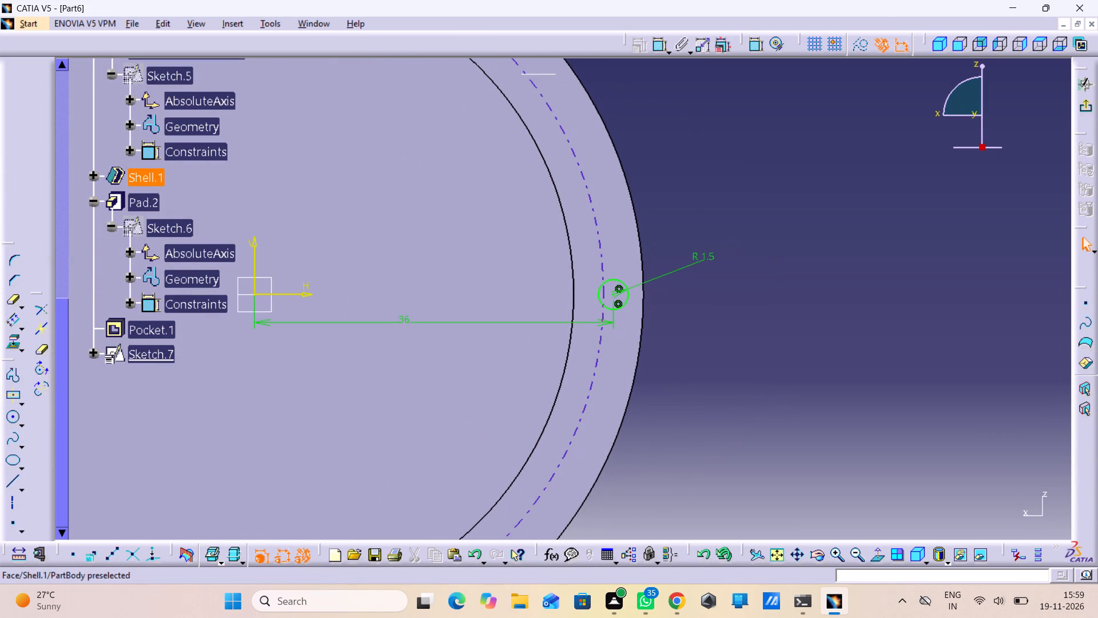
double_click(405, 316)
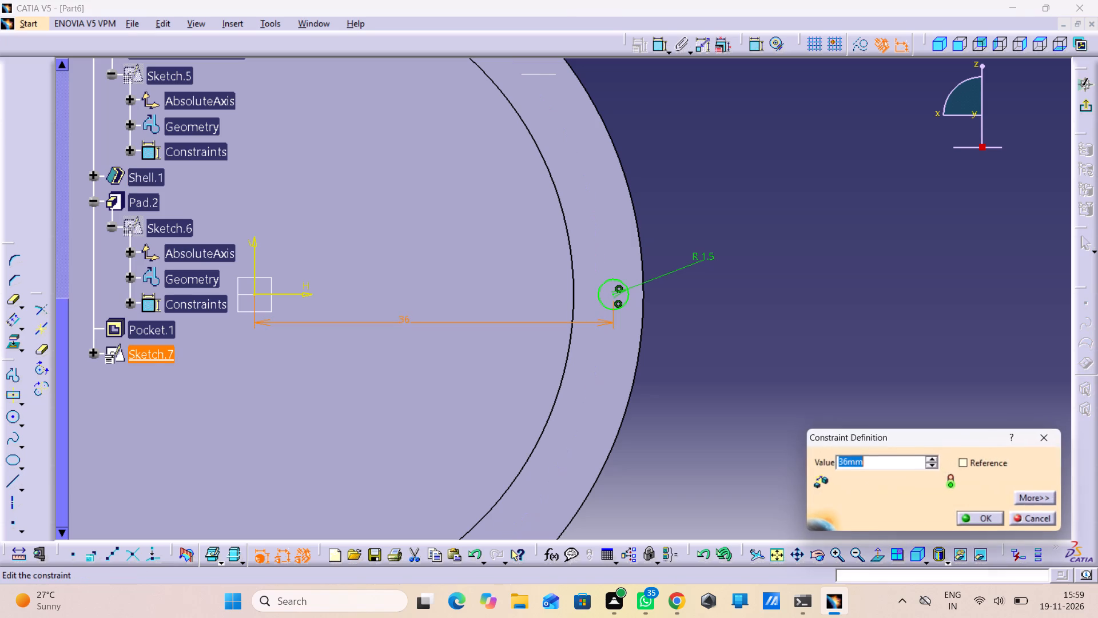
text(38)
key(Return)
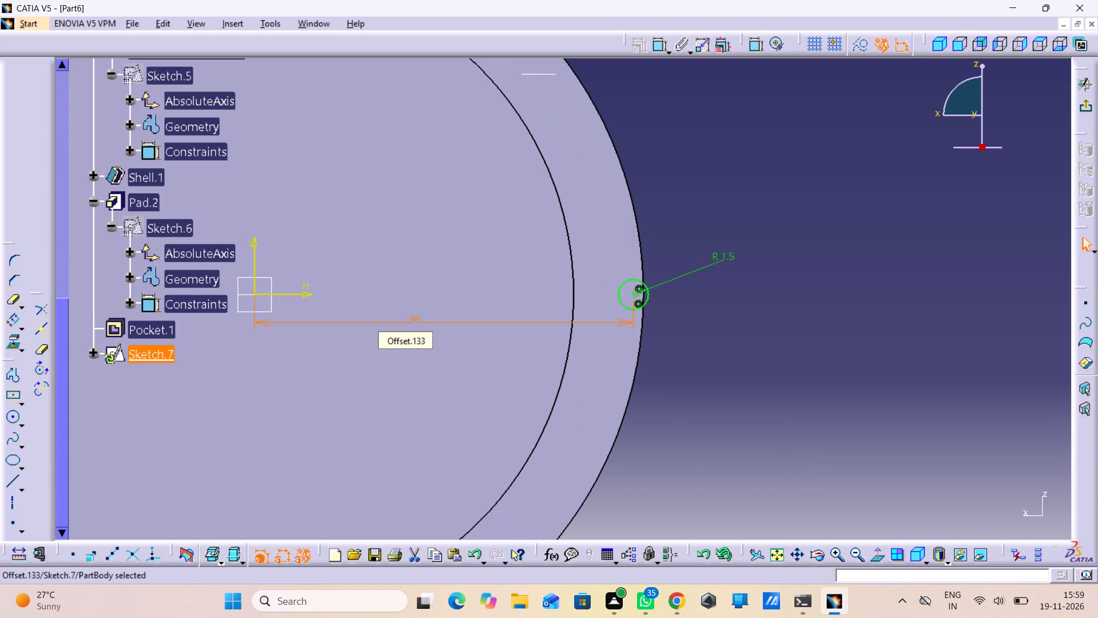
double_click(405, 316)
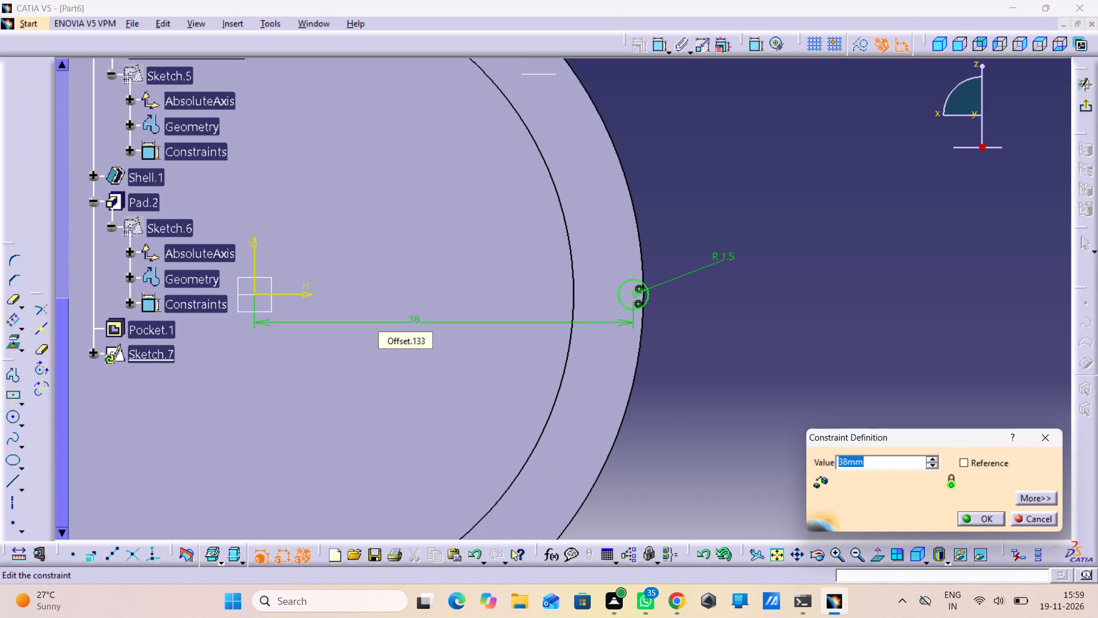
text(36.5)
key(Return)
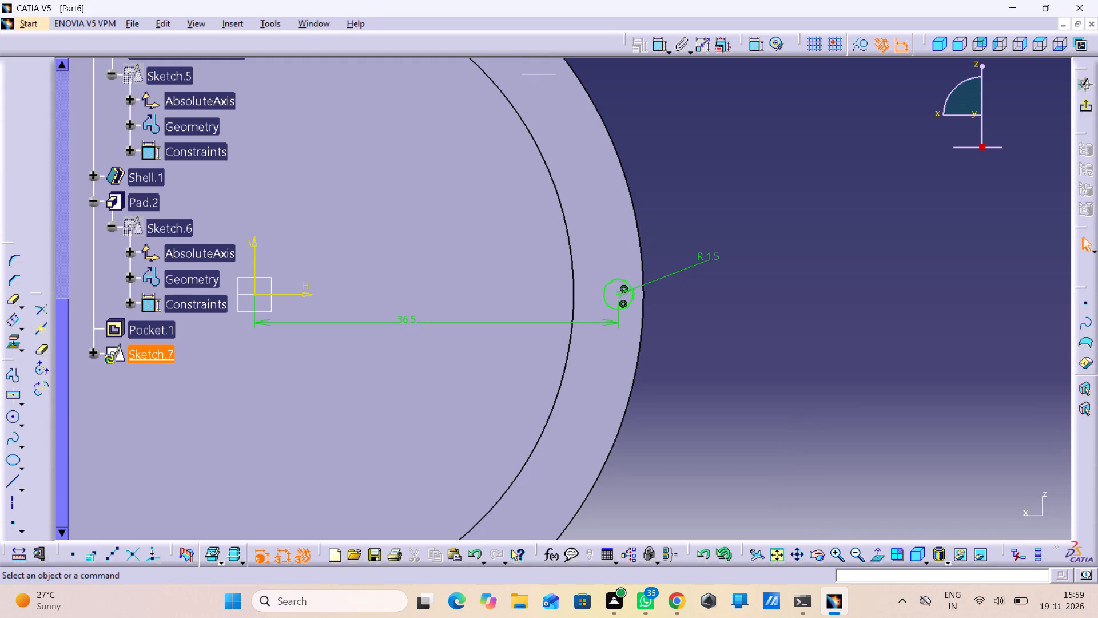
click(1081, 108)
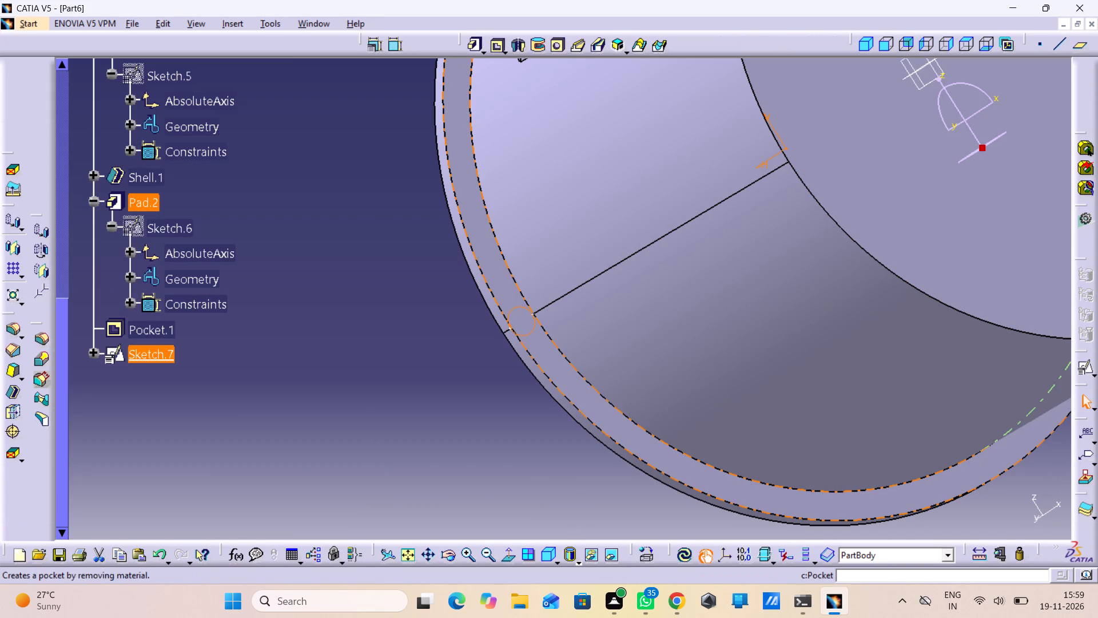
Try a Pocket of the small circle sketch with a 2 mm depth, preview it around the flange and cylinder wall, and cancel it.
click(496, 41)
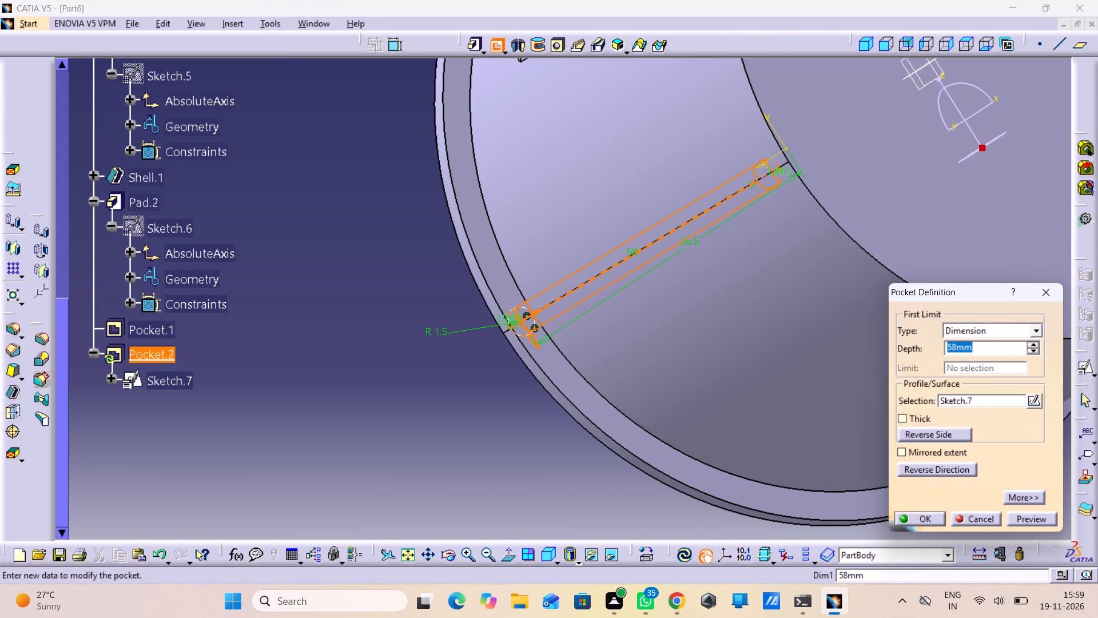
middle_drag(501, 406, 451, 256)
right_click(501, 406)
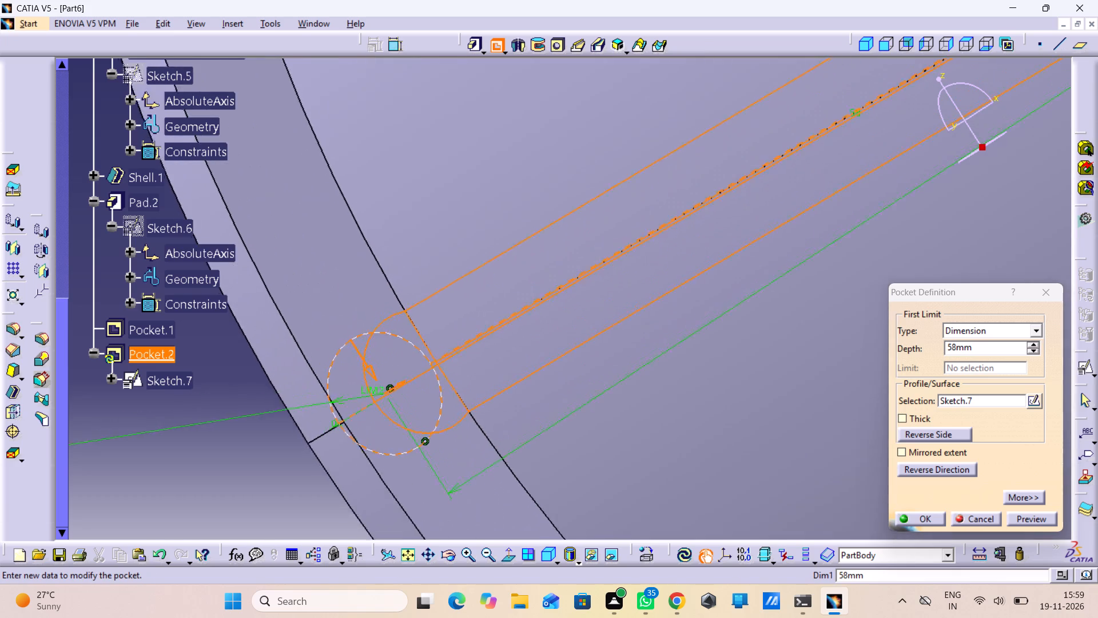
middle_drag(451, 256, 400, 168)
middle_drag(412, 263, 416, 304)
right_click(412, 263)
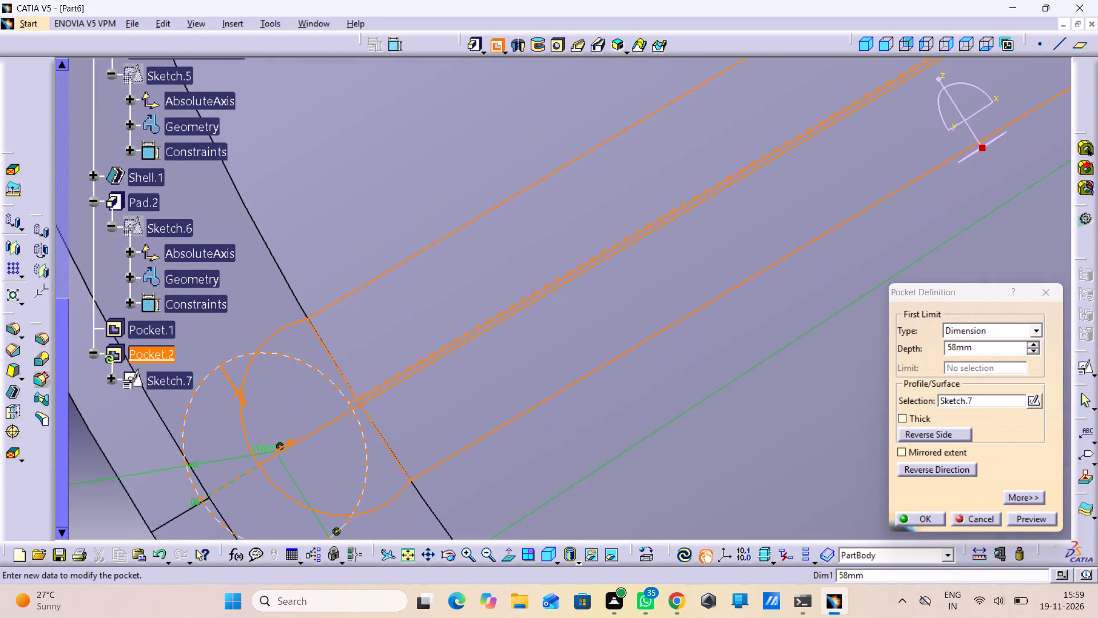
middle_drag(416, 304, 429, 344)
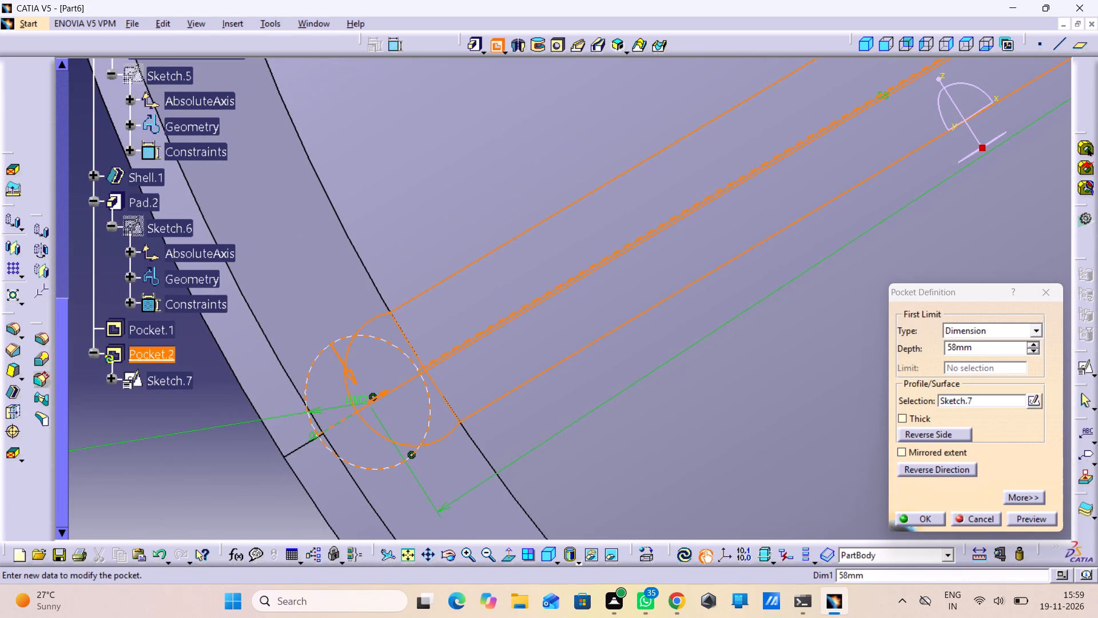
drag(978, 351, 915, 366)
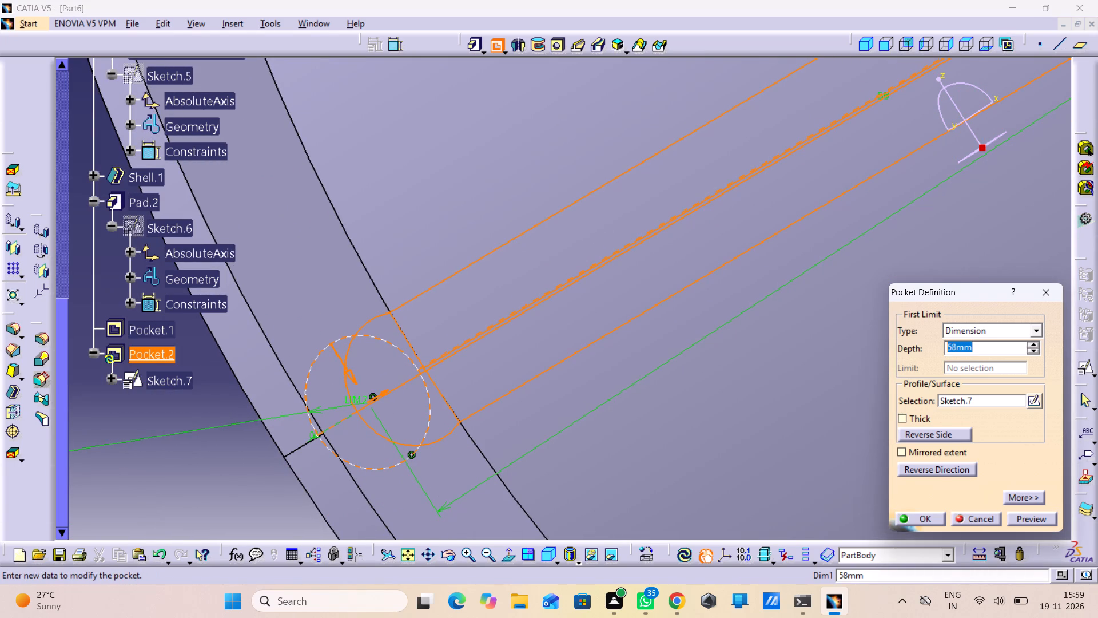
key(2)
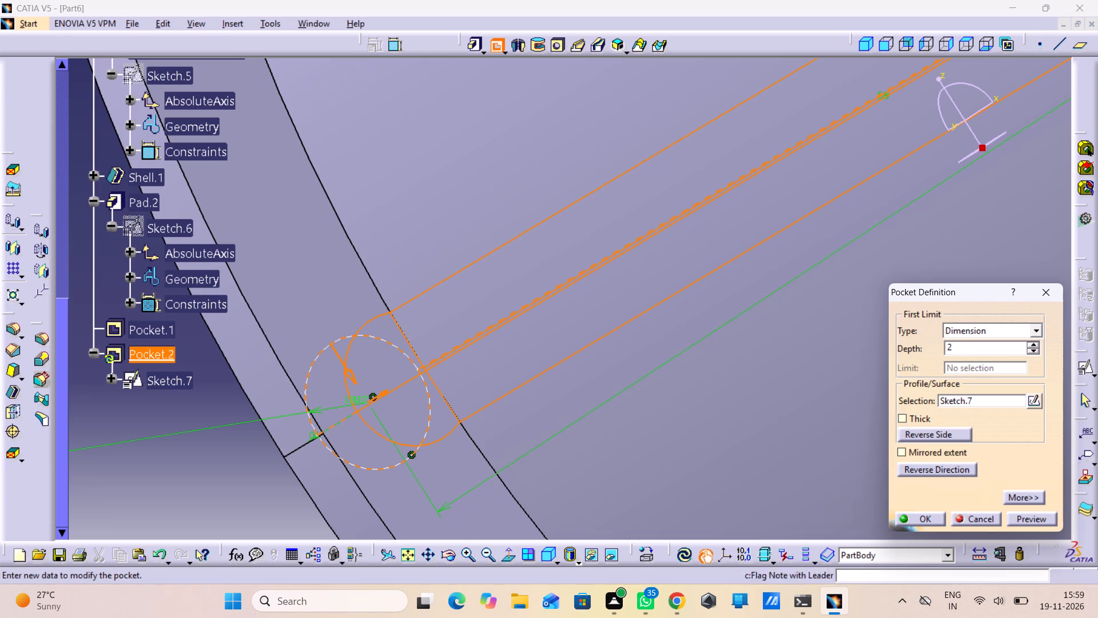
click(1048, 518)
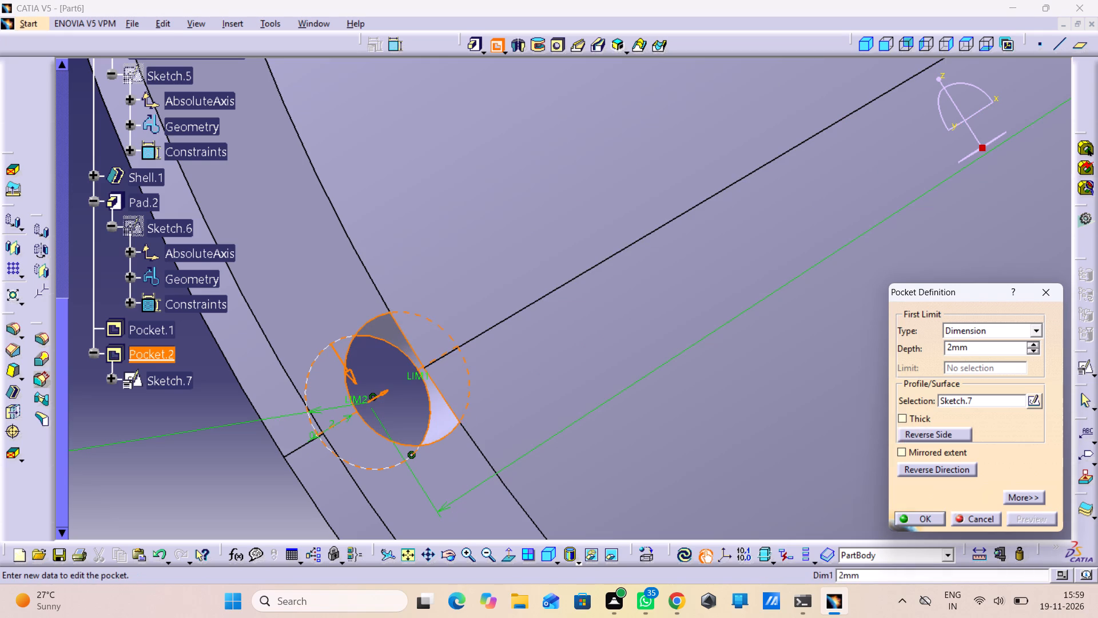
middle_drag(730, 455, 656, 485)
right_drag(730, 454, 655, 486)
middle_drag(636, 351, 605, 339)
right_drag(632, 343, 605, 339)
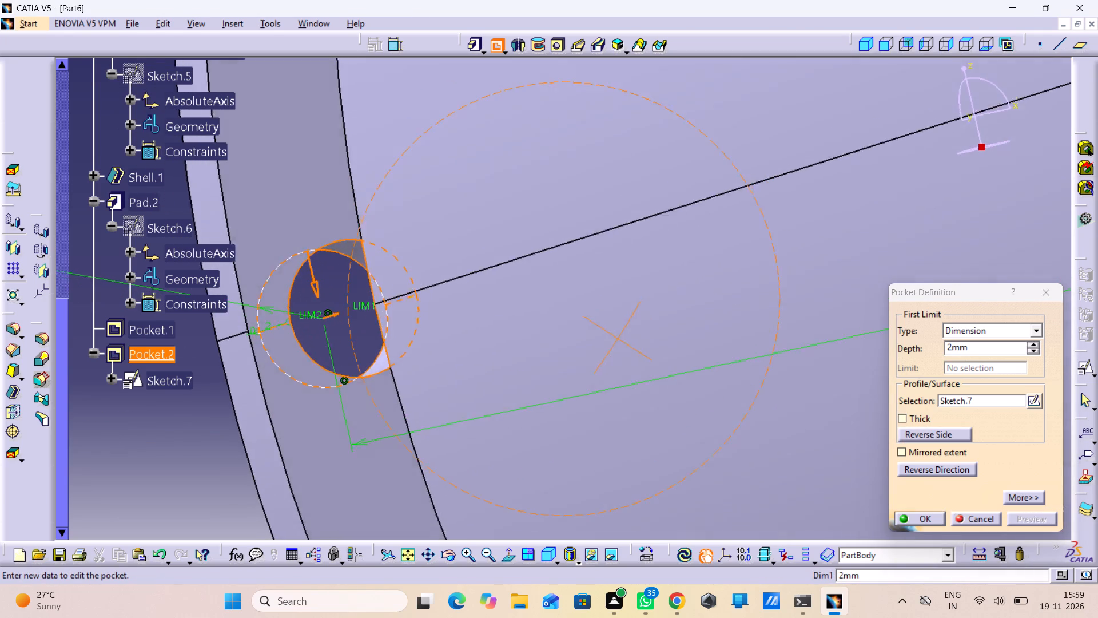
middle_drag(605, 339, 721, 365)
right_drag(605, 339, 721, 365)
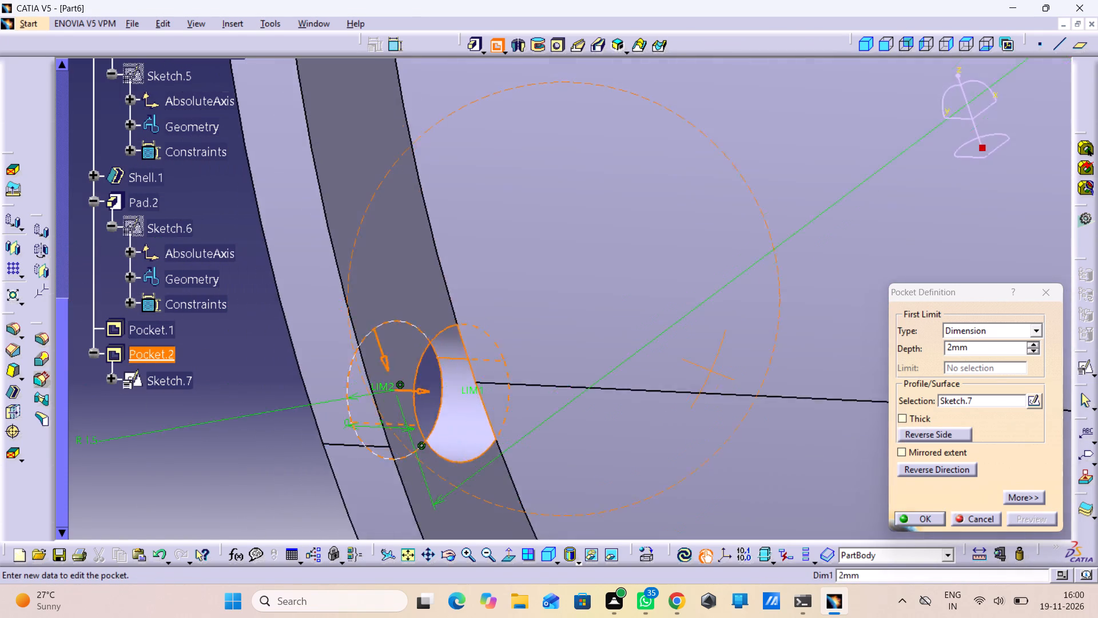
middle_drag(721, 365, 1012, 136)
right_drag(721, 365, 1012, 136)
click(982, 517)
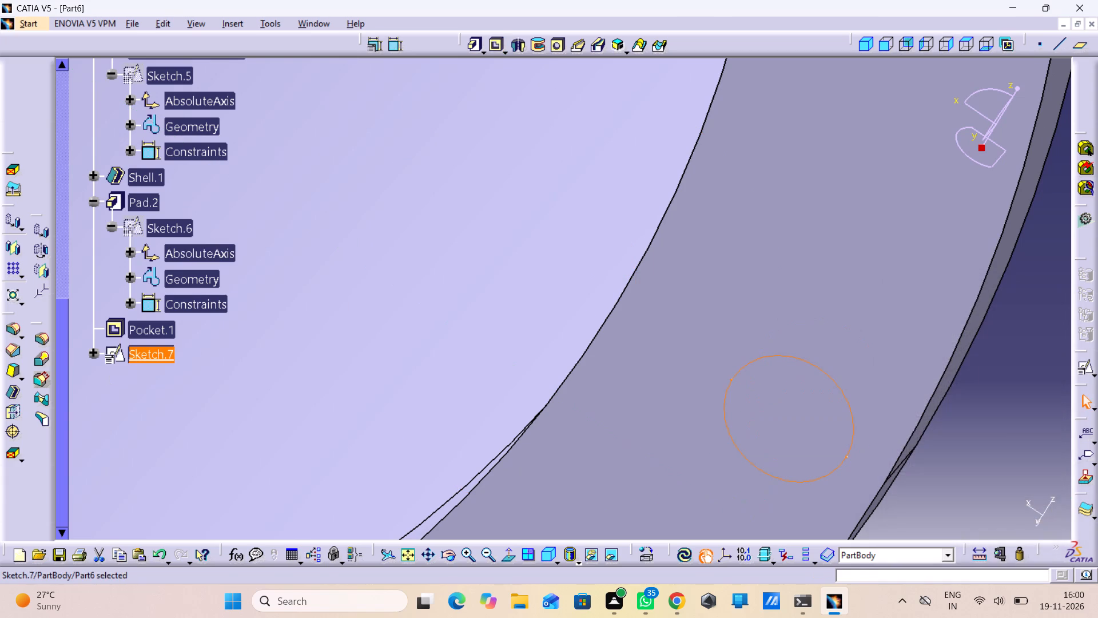
Reopen the small circle's sketch on the flange and set its centre's horizontal distance from the vertical axis to 36 mm.
middle_drag(965, 427, 971, 565)
right_click(965, 427)
middle_drag(789, 366, 824, 442)
right_click(789, 366)
middle_drag(698, 414, 932, 519)
middle_drag(932, 520, 953, 349)
right_drag(934, 520, 949, 344)
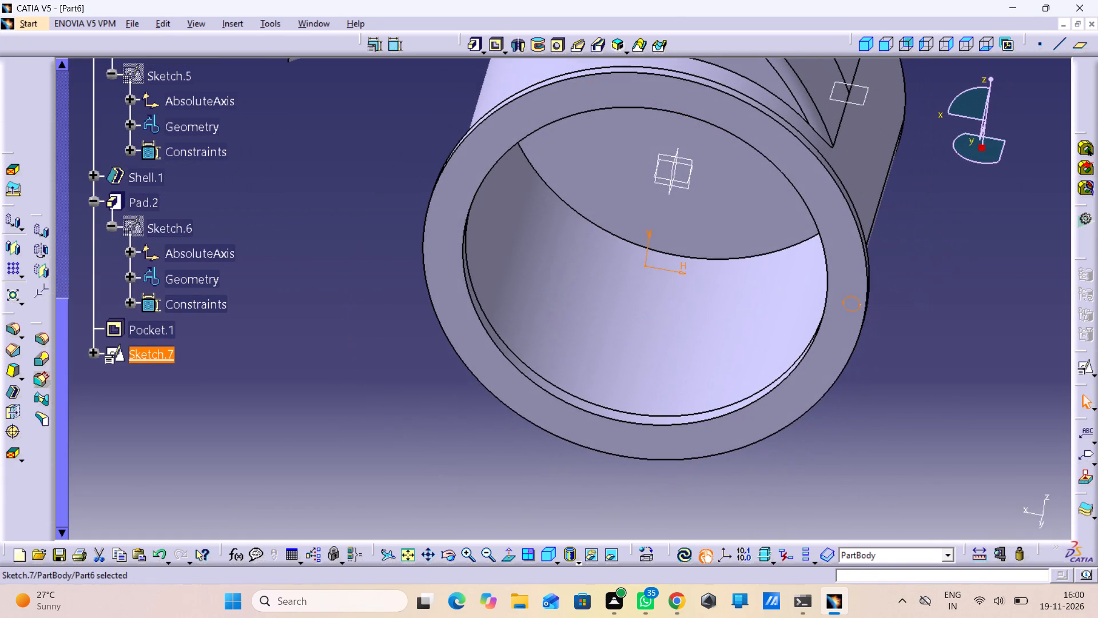
double_click(136, 355)
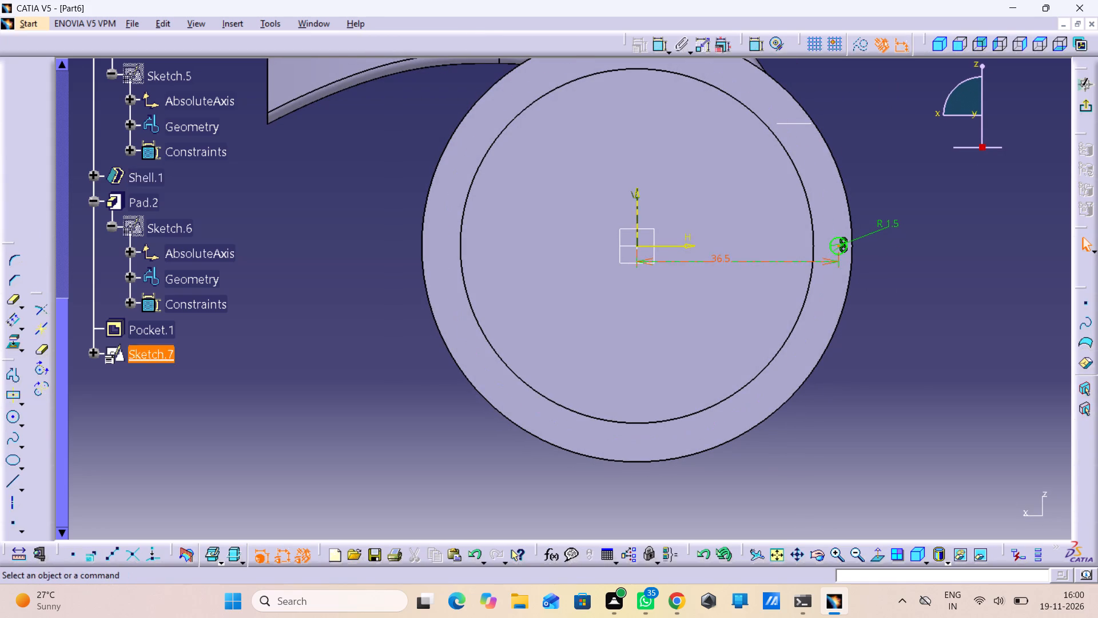
double_click(713, 257)
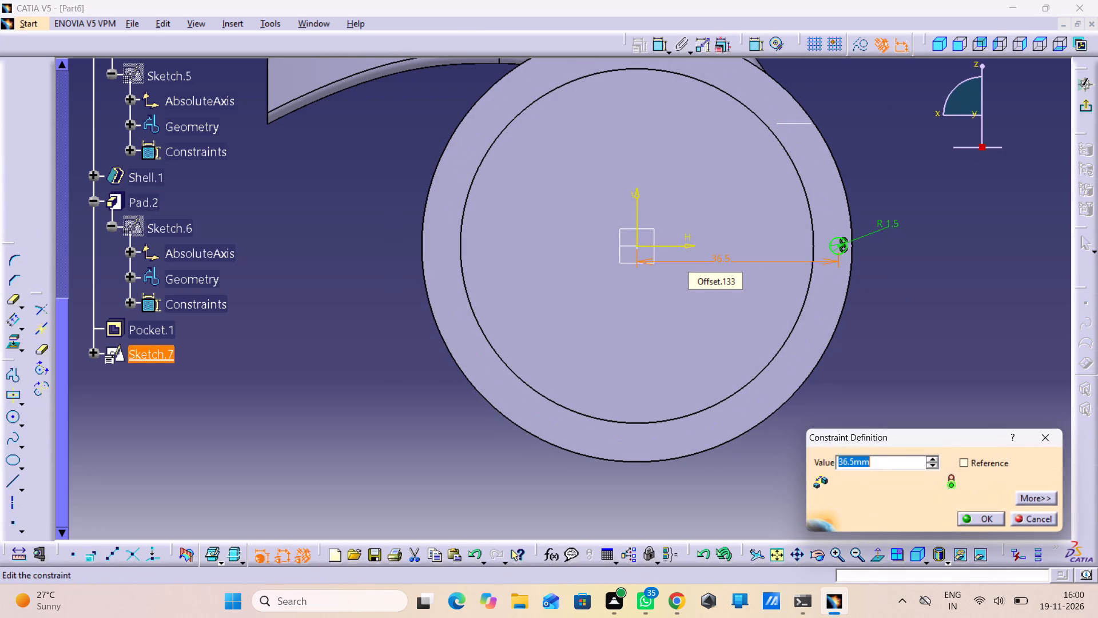
text(36)
key(Return)
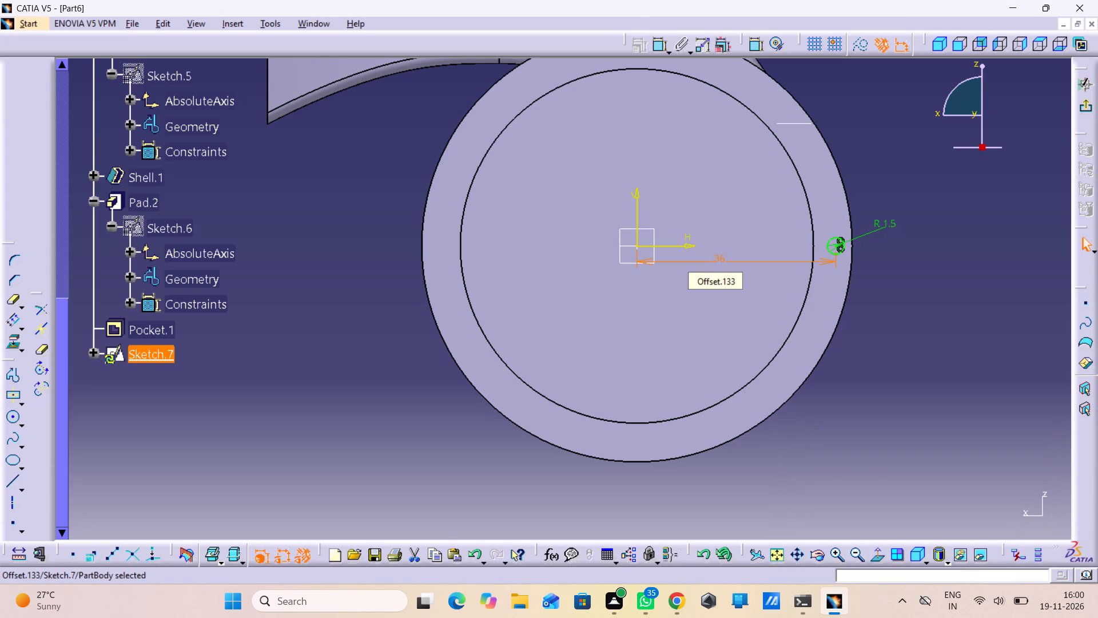
click(965, 370)
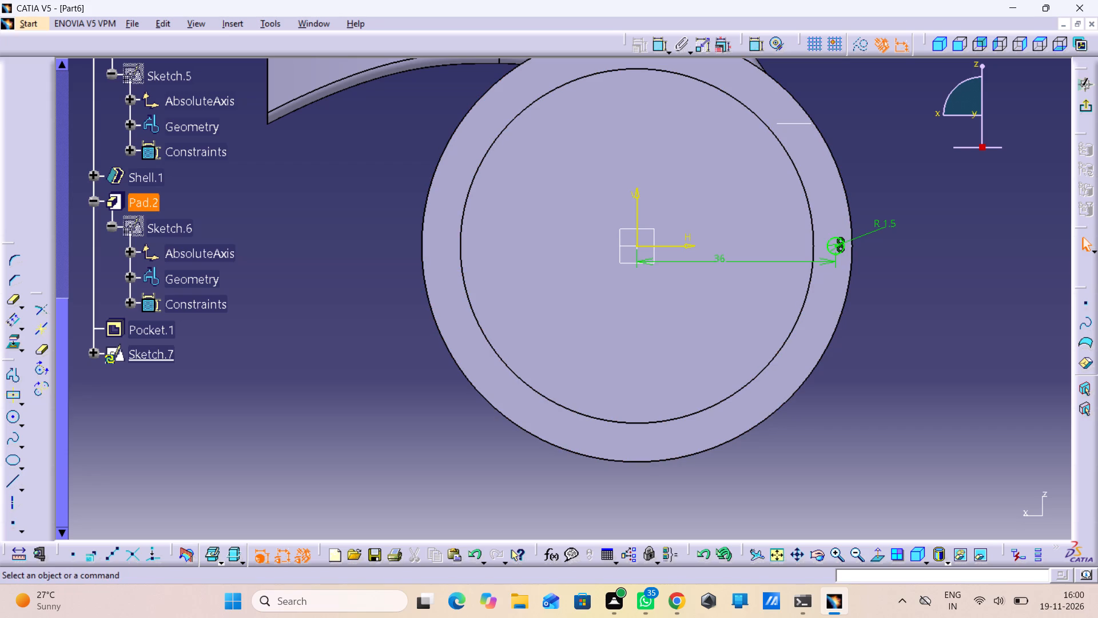
Highlight the existing bore pocket and examine the flange from front, side and back to check the small circle against the cylinder's outer wall.
click(156, 326)
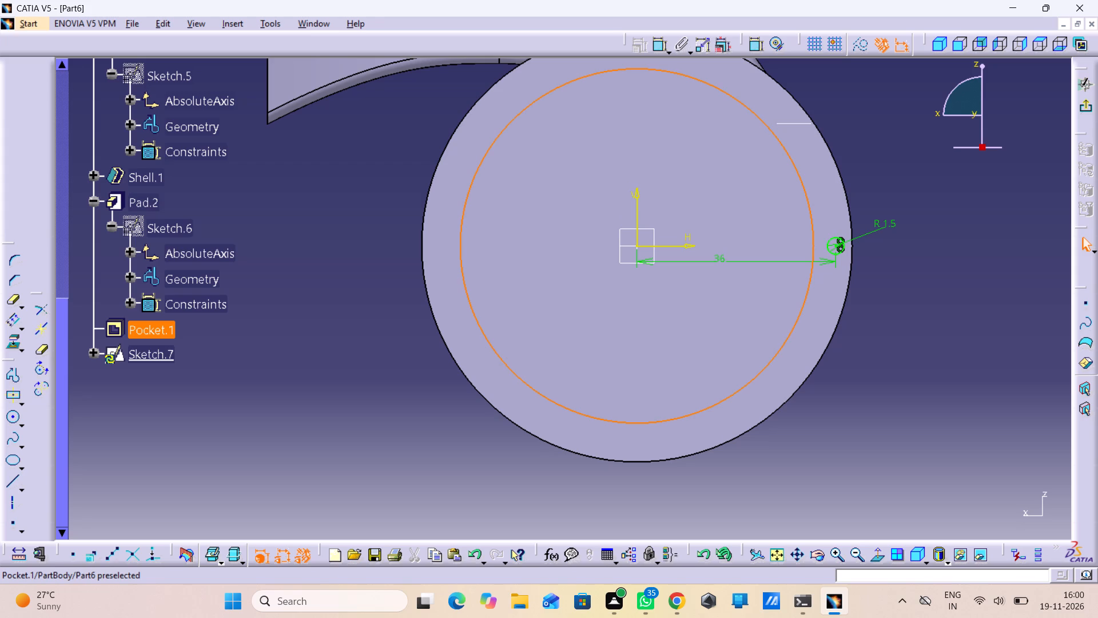
right_click(156, 327)
click(296, 251)
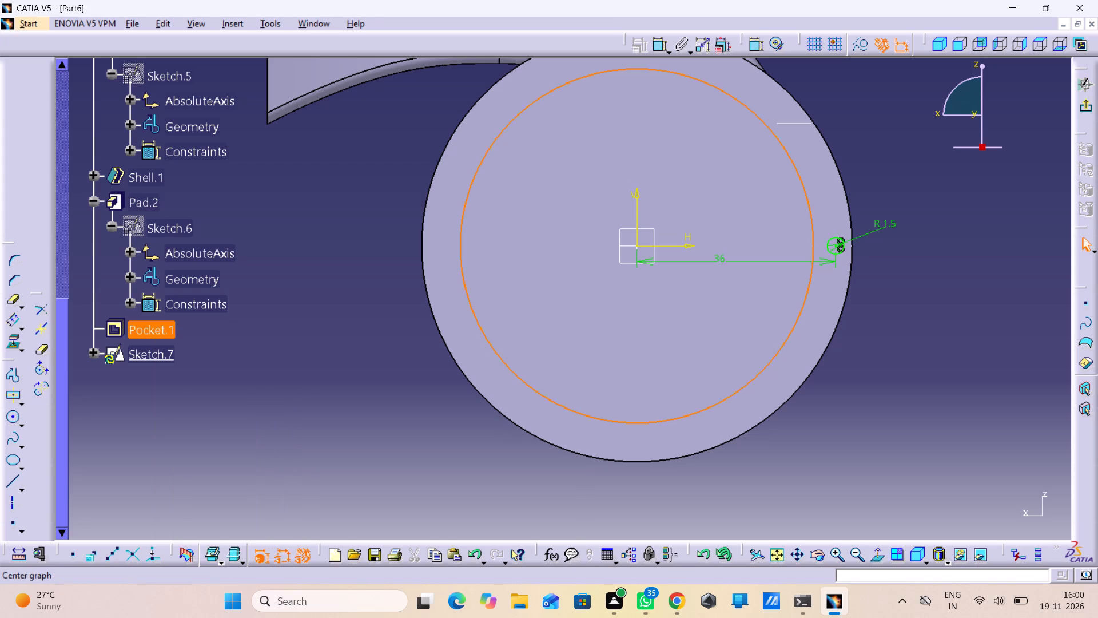
middle_drag(551, 147, 548, 173)
right_drag(553, 148, 548, 173)
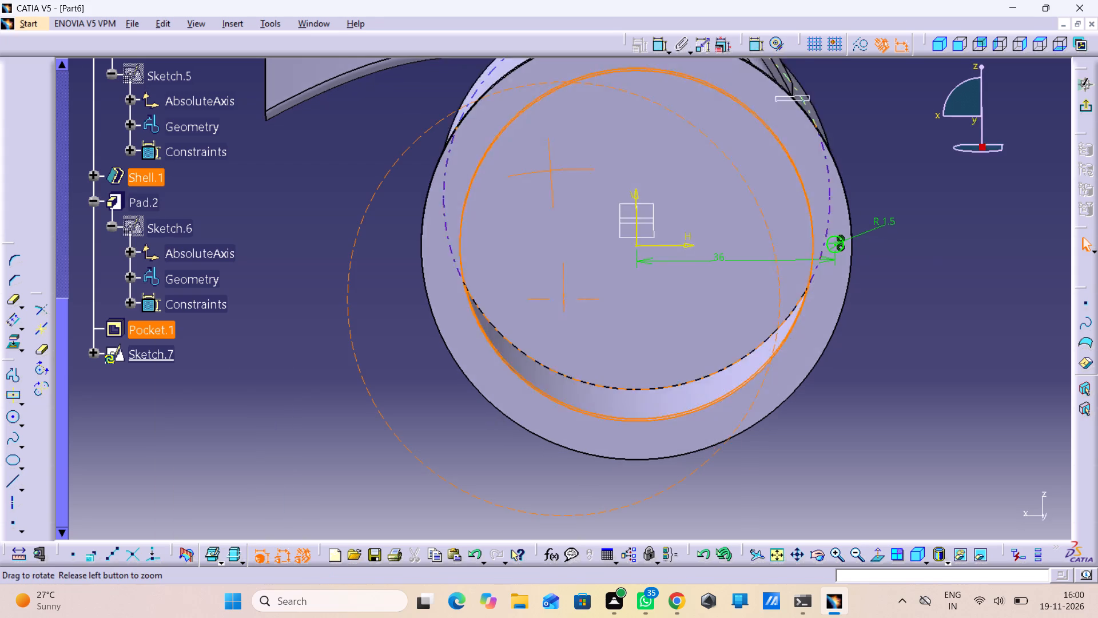
middle_drag(548, 173, 416, 225)
right_drag(548, 173, 416, 225)
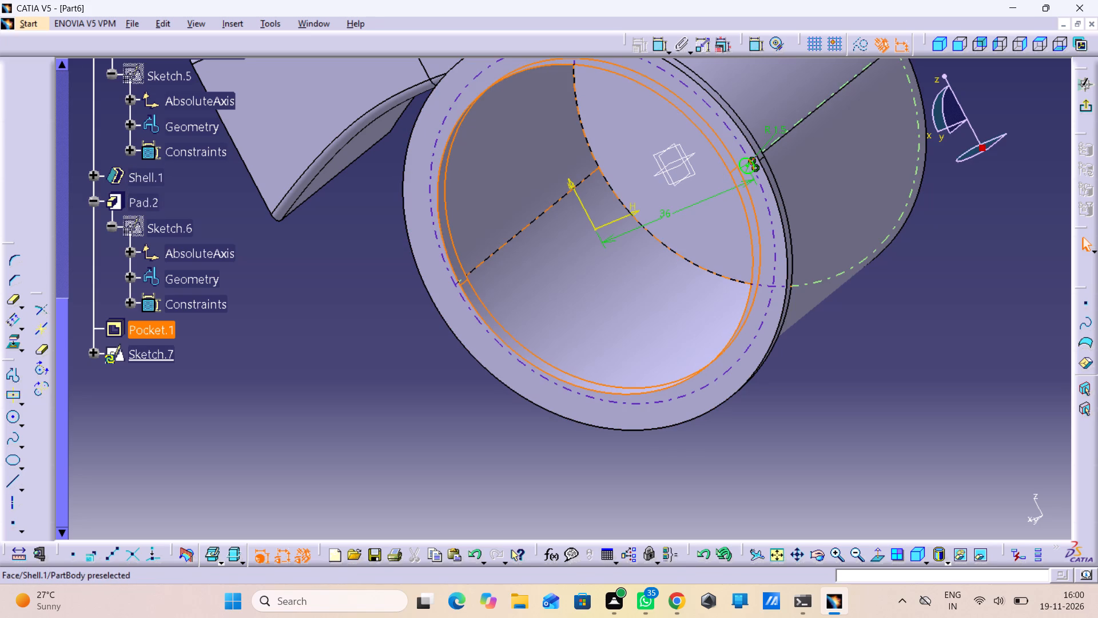
middle_drag(573, 208, 611, 195)
right_drag(573, 208, 611, 198)
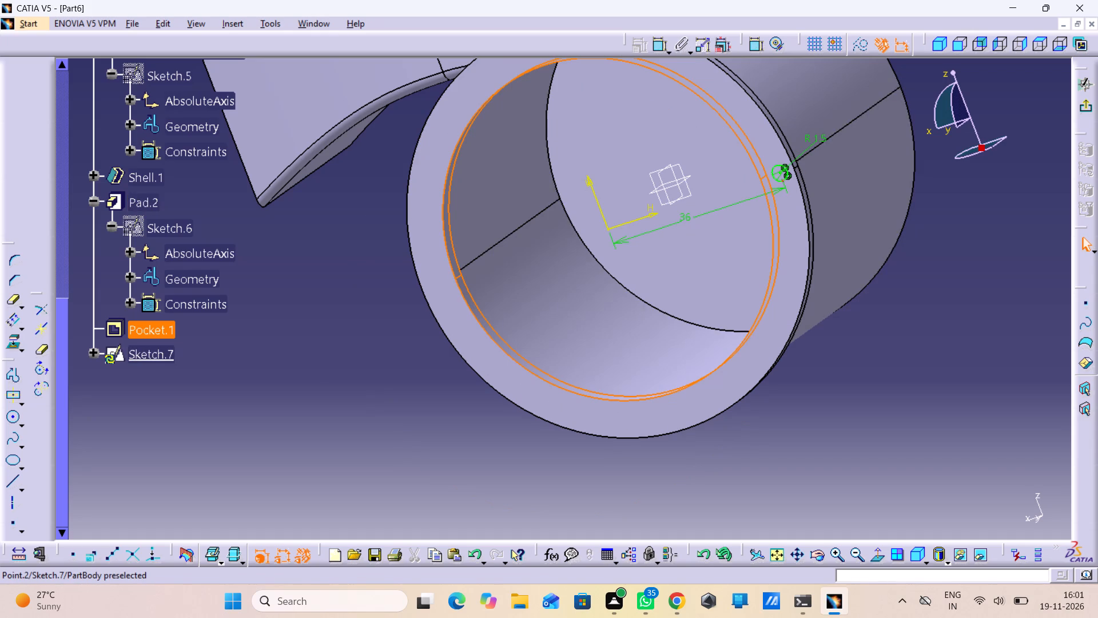
middle_drag(782, 179, 576, 279)
right_drag(782, 179, 576, 279)
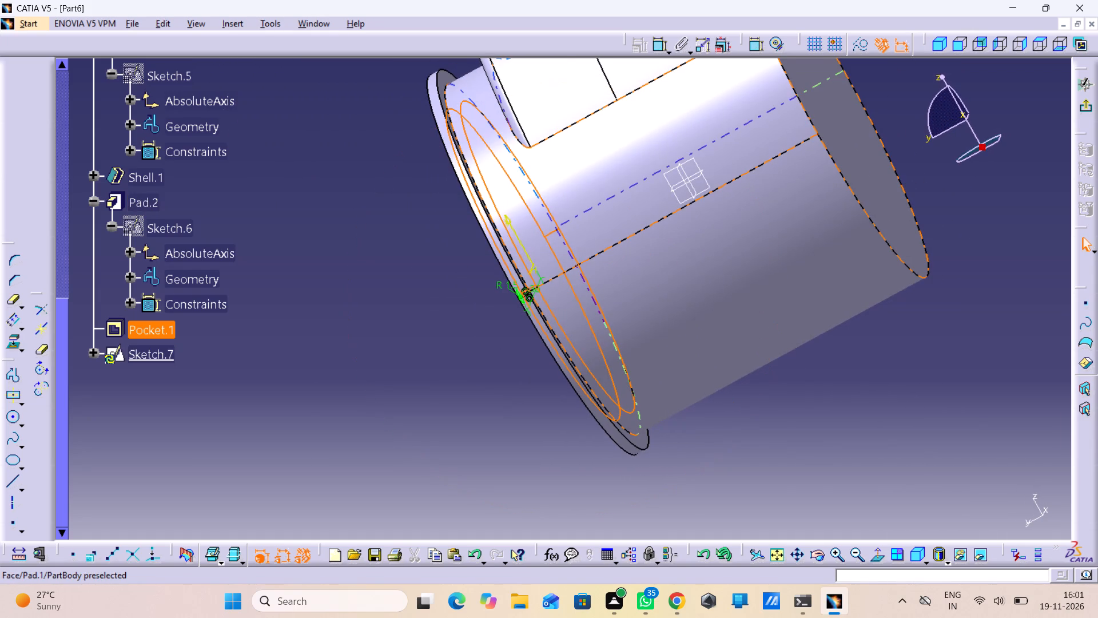
middle_drag(714, 209, 542, 252)
right_click(714, 209)
right_drag(626, 200, 611, 209)
right_drag(606, 215, 542, 252)
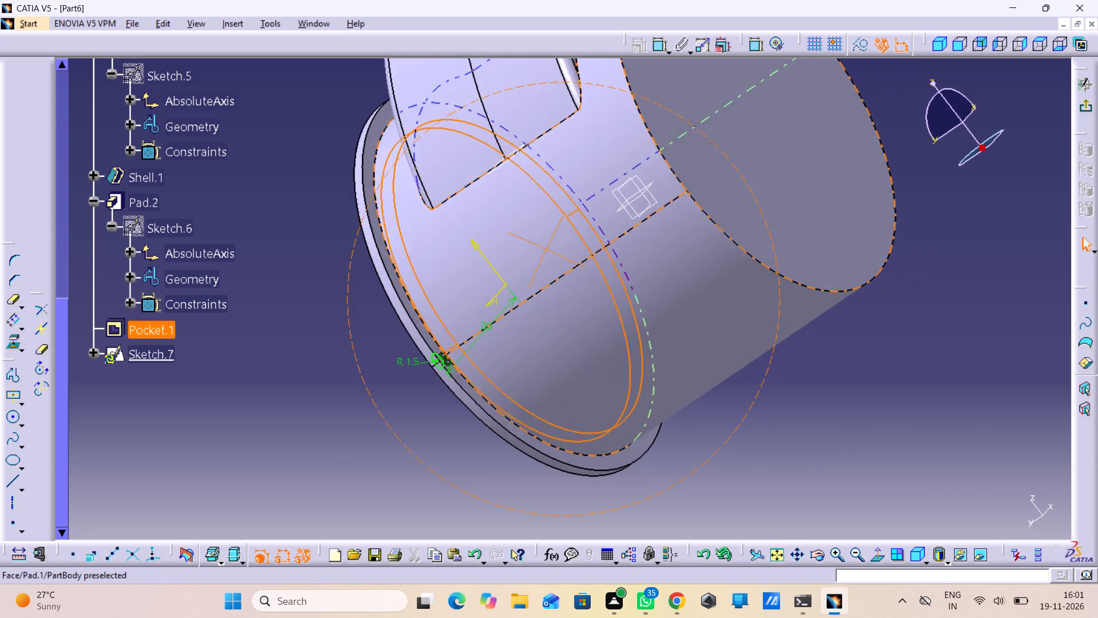
right_drag(542, 252, 502, 307)
middle_drag(542, 252, 502, 307)
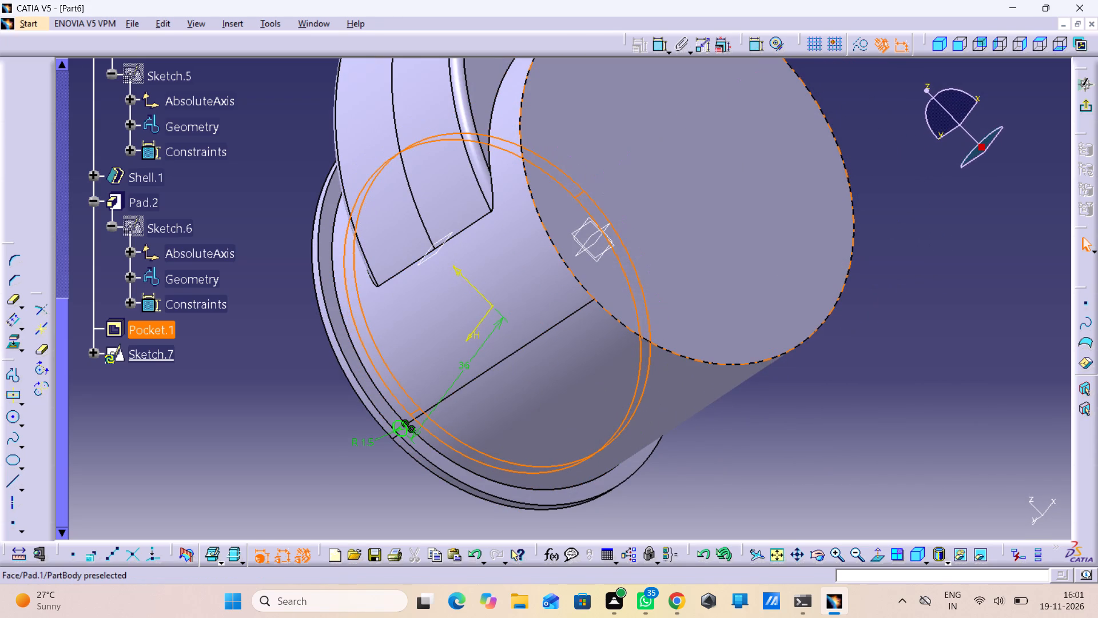
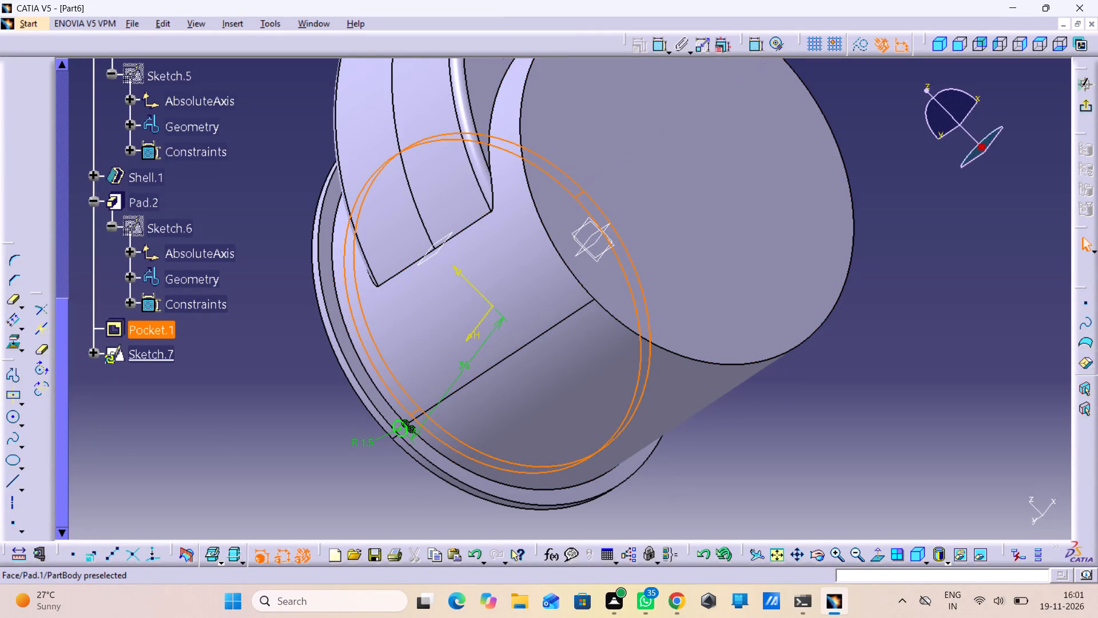
Reopen the cylinder's base circle sketch, set the circle's radius to 35 mm, exit the sketch and update the part.
scroll(238, 235, up, 13)
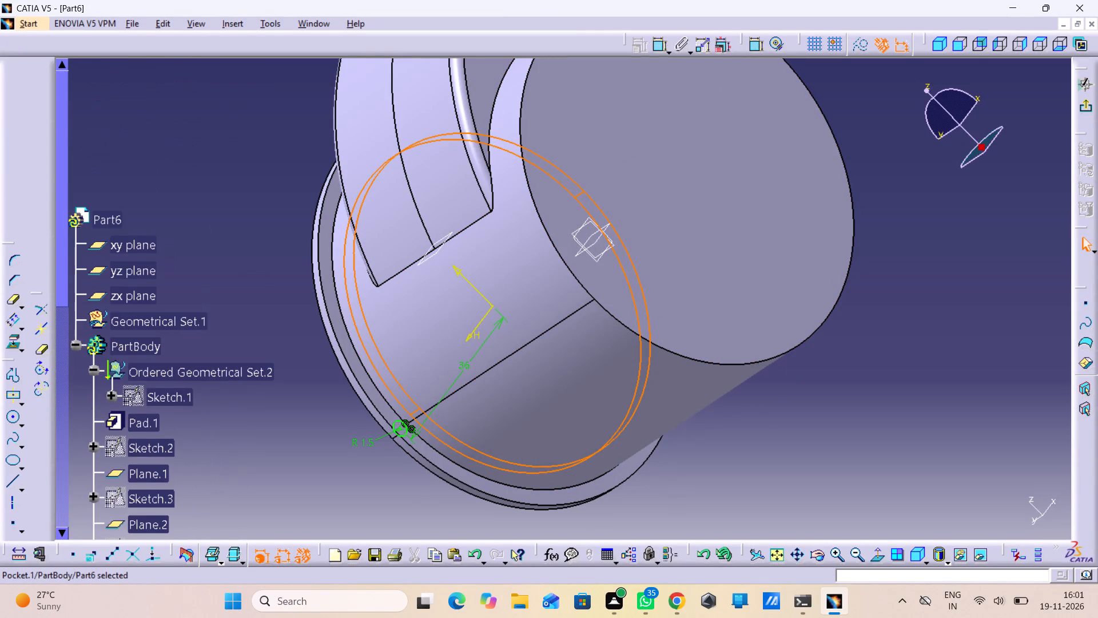
double_click(141, 389)
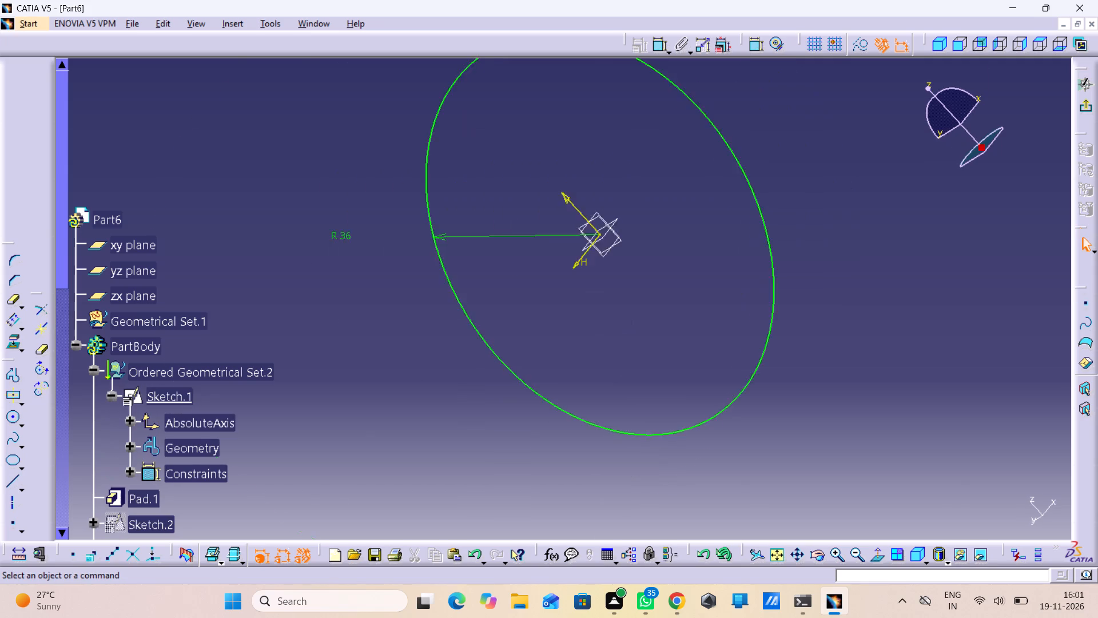
middle_drag(608, 291, 596, 339)
right_click(608, 291)
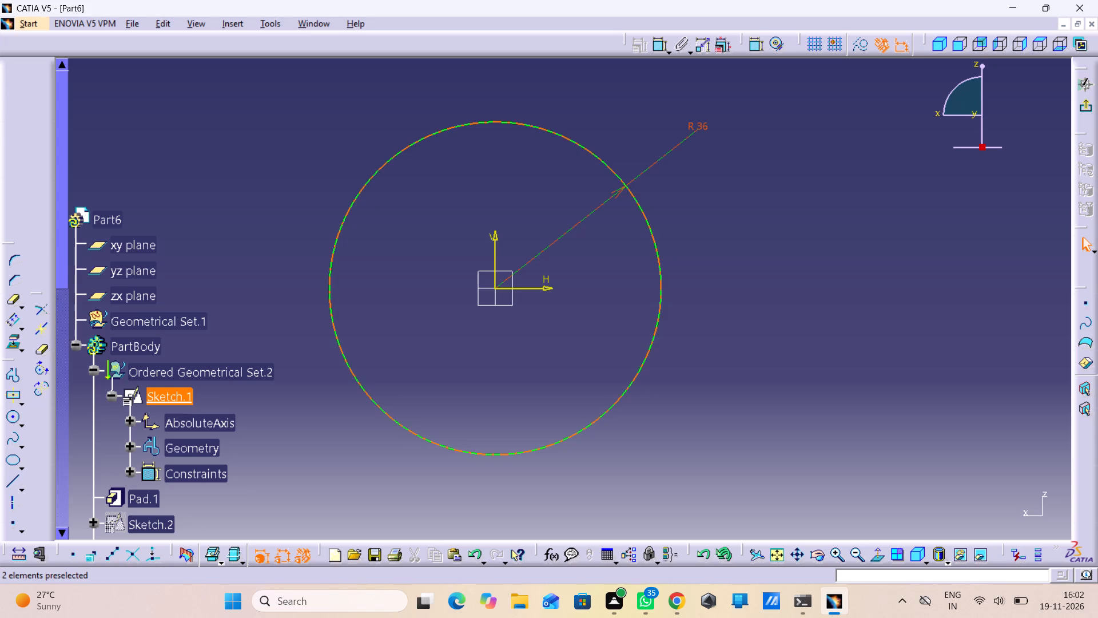
click(699, 130)
double_click(699, 130)
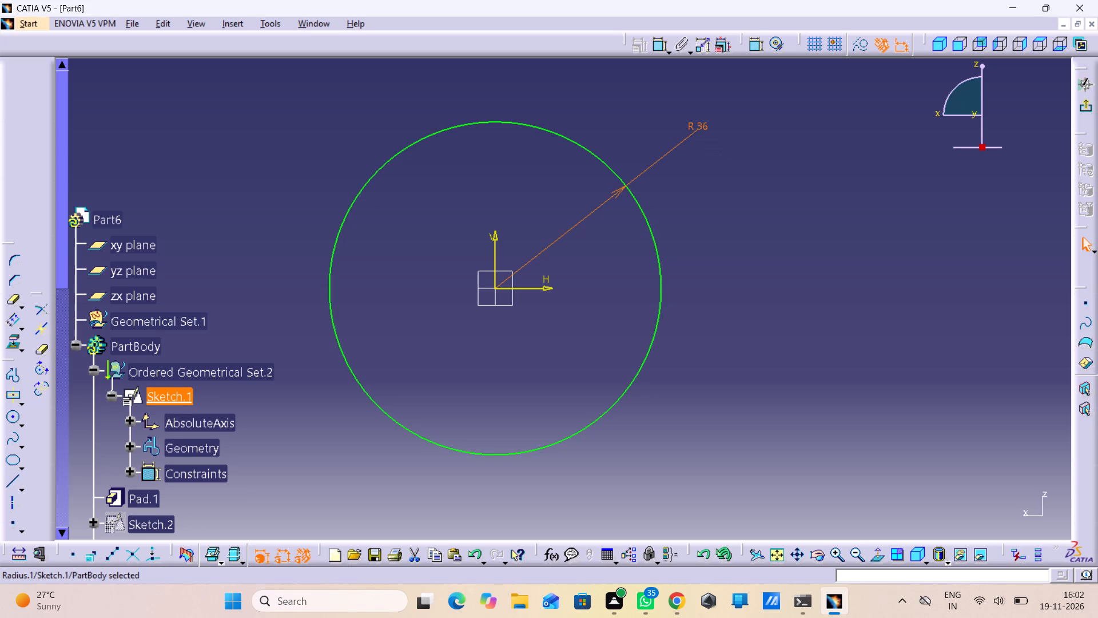
text(35)
key(Return)
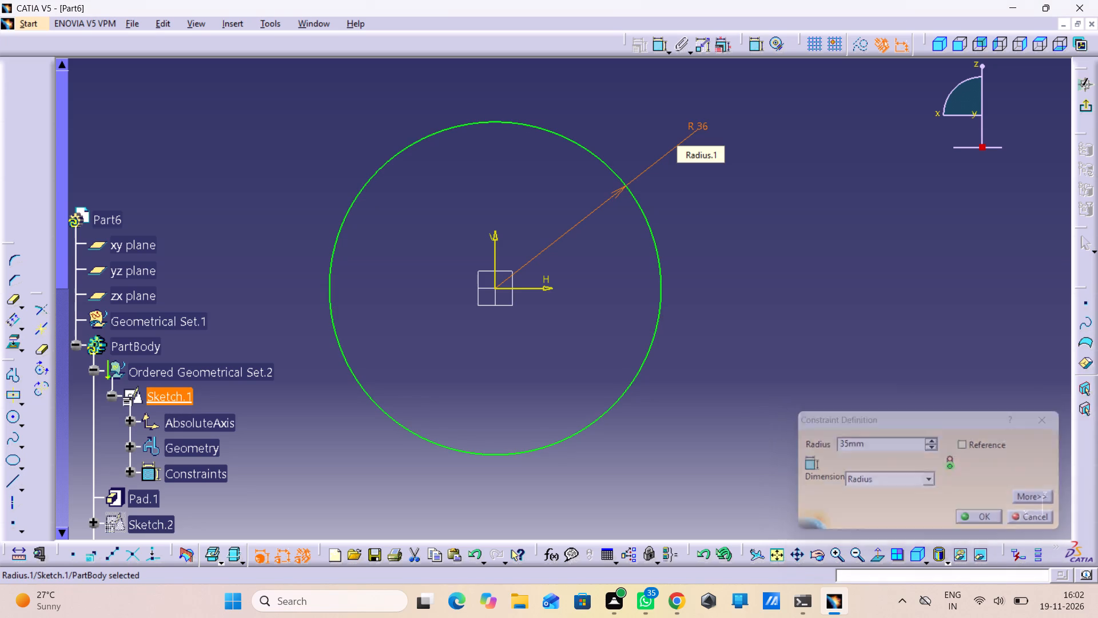
click(1082, 106)
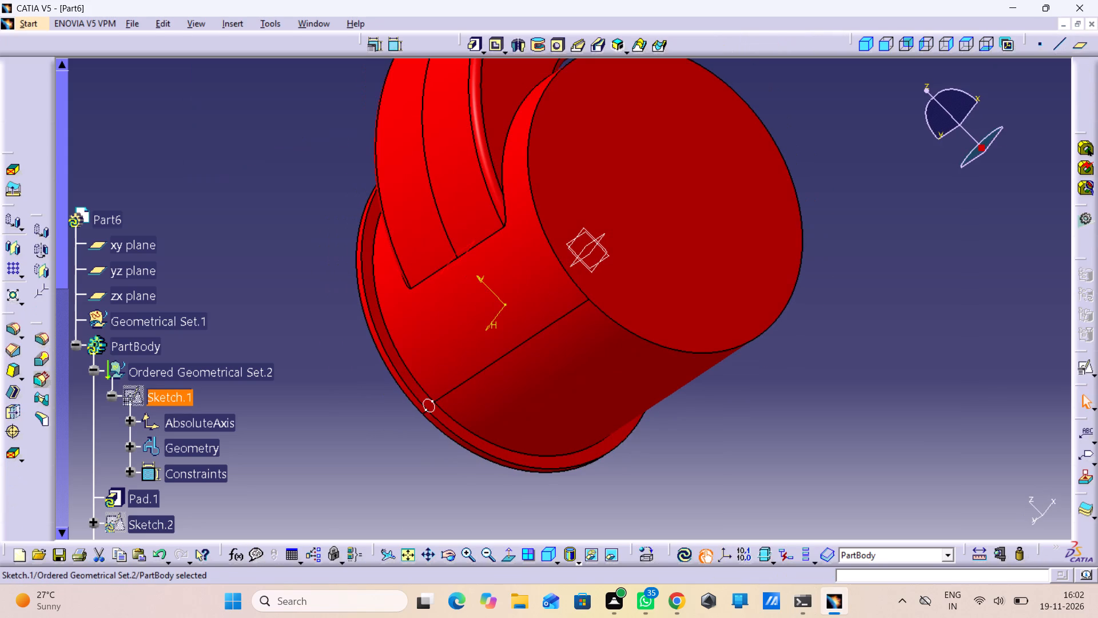
click(685, 553)
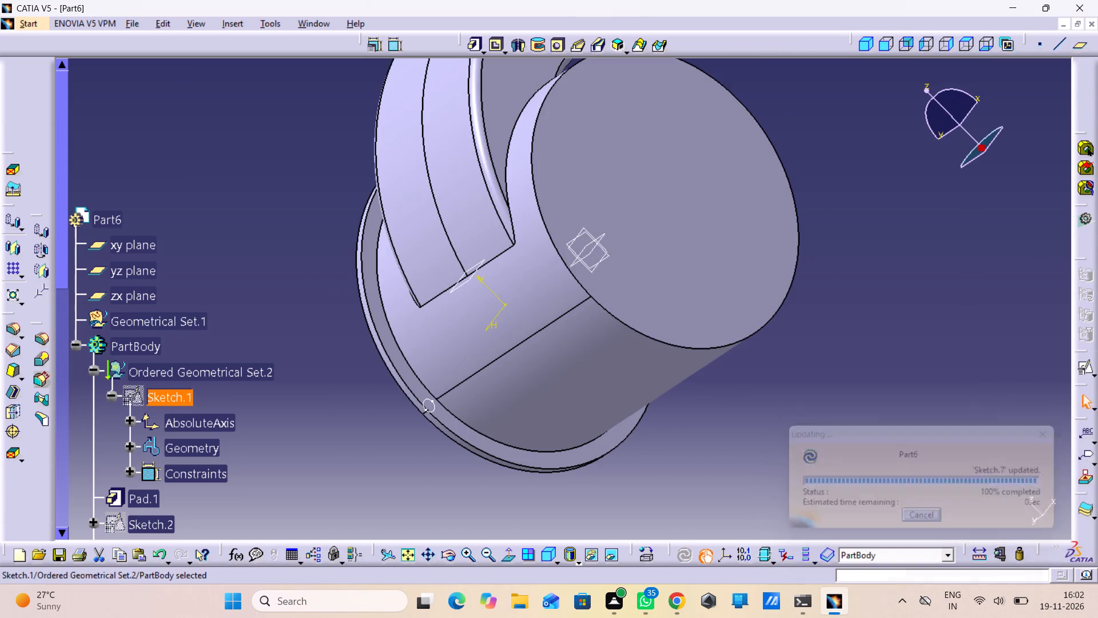
Examine the small circle's position on the ring flange from the side and front, and briefly reopen its sketch to check its dimensions.
middle_drag(351, 414, 448, 323)
right_drag(351, 413, 448, 323)
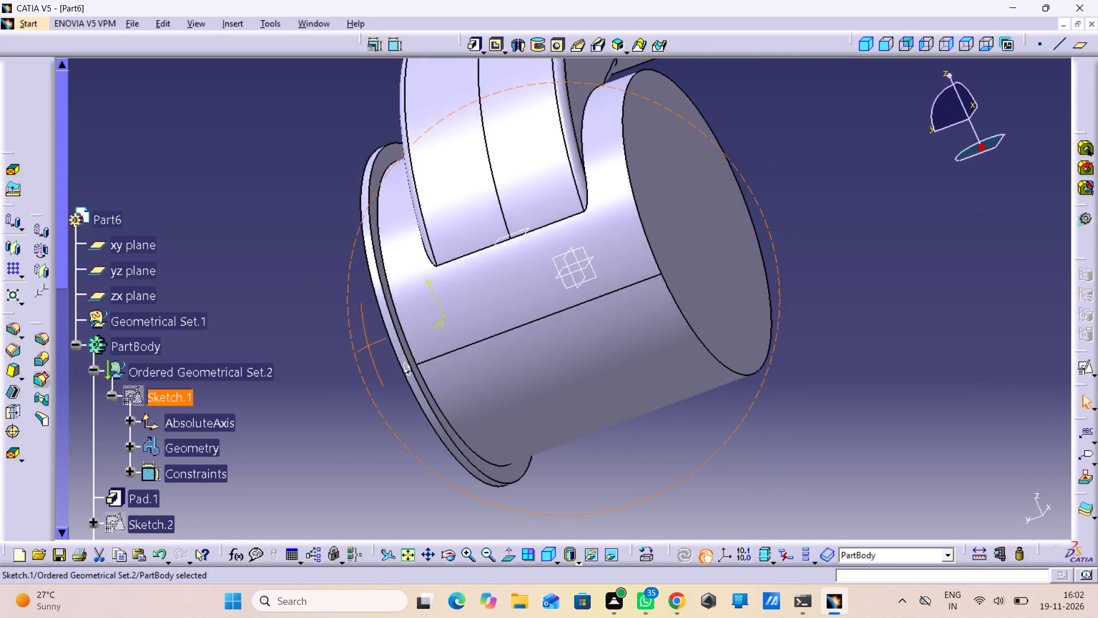
right_drag(448, 323, 749, 306)
middle_drag(448, 323, 749, 306)
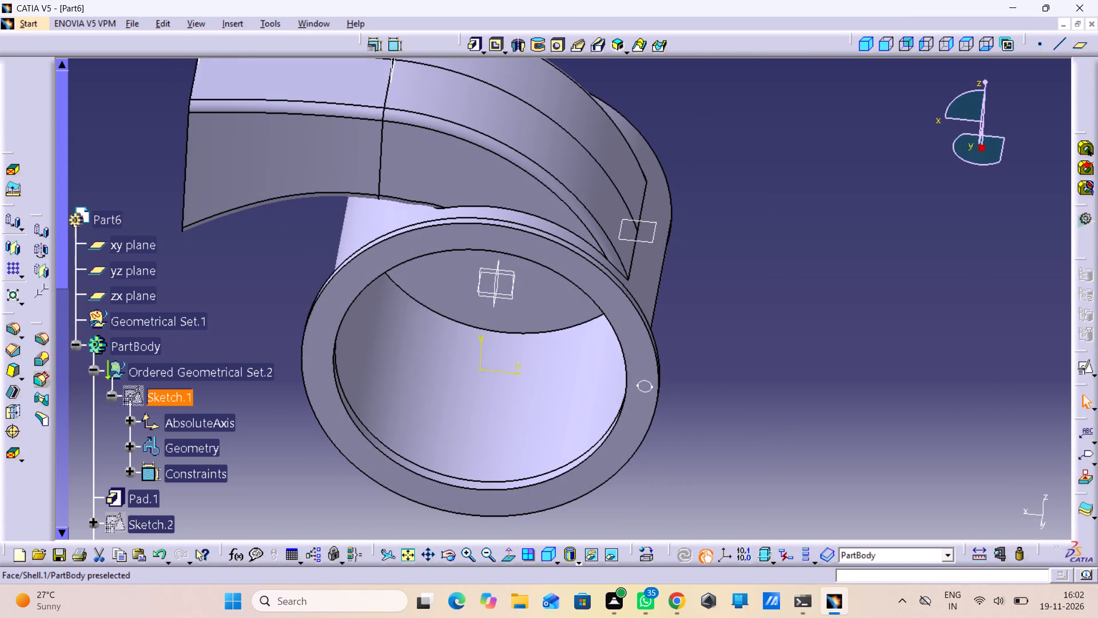
middle_drag(528, 392, 567, 286)
right_drag(525, 393, 556, 267)
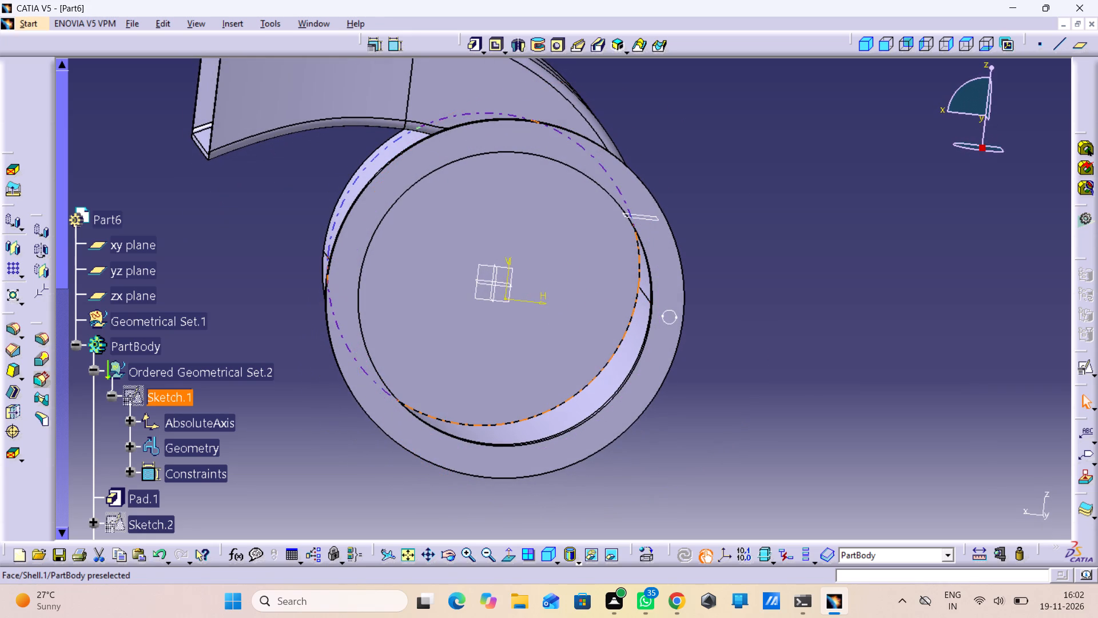
middle_drag(705, 334, 676, 327)
right_drag(702, 334, 676, 327)
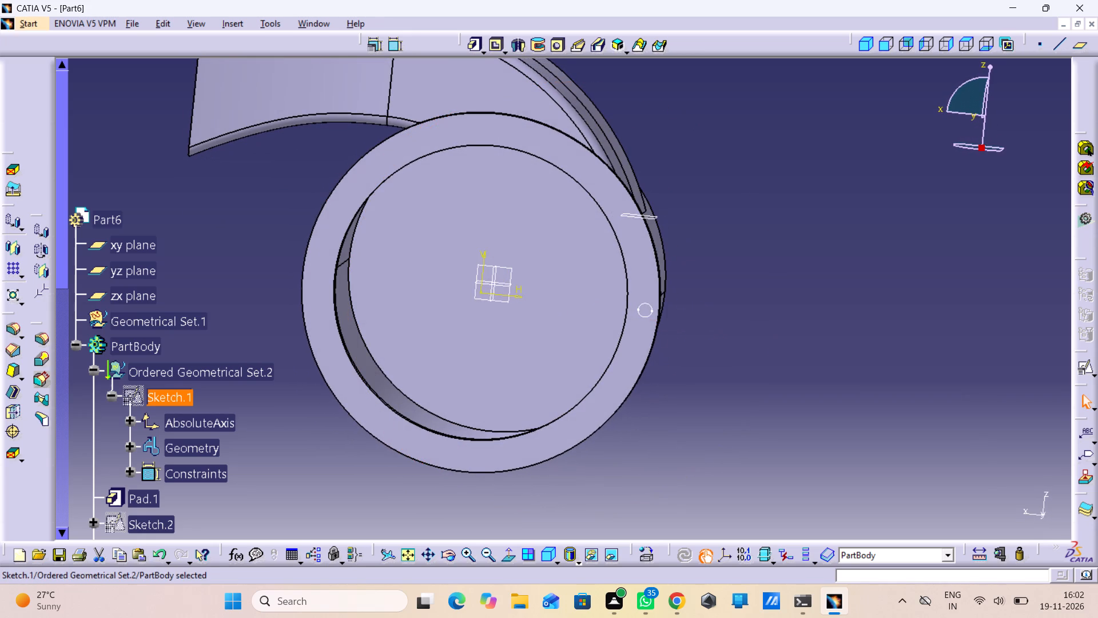
scroll(190, 480, down, 15)
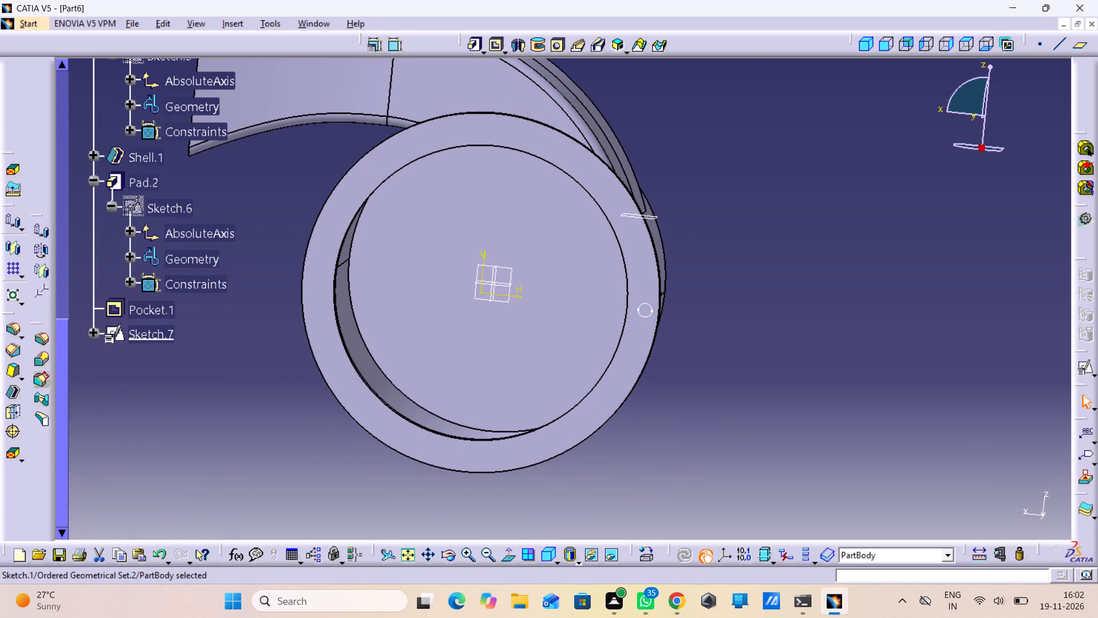
double_click(144, 340)
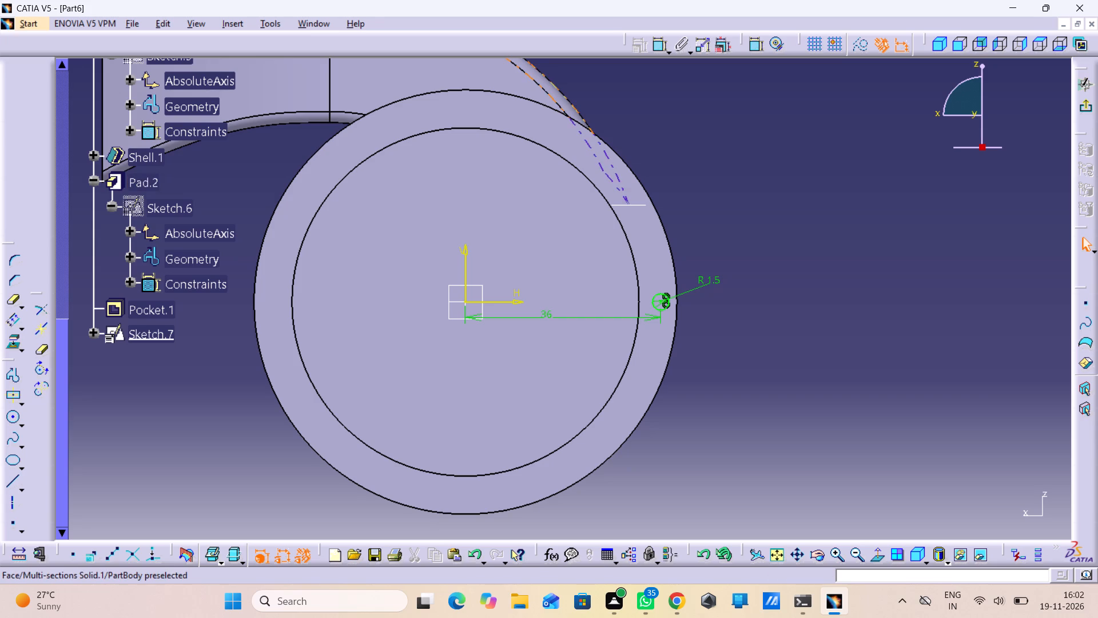
click(1089, 110)
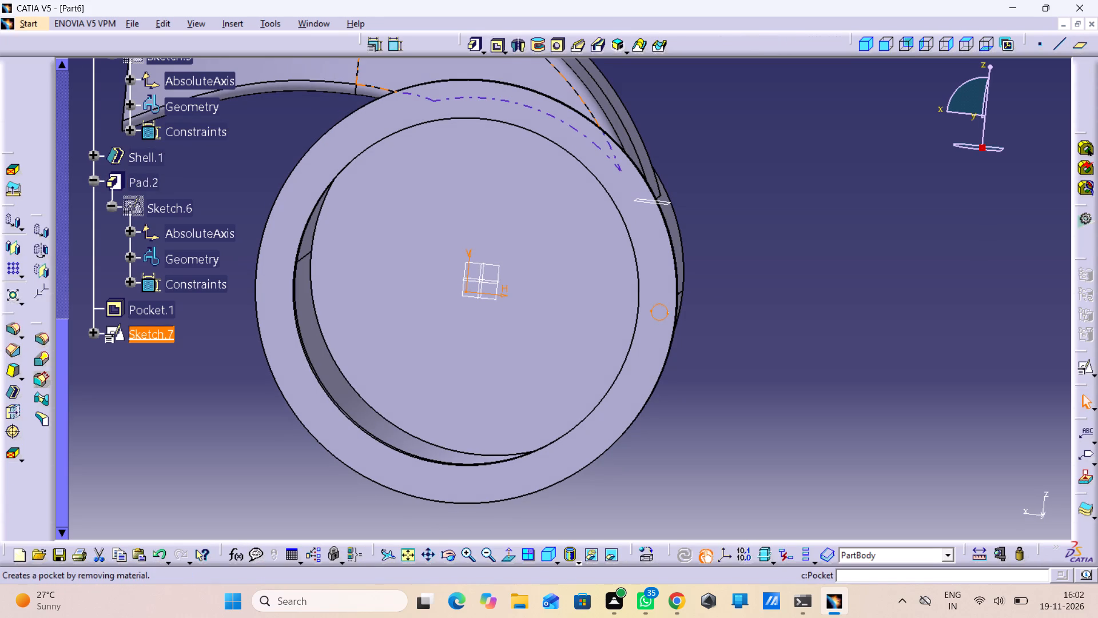
Start a Pocket of the small circle sketch on the flange with a 58 mm depth and preview the cut.
click(491, 40)
middle_drag(722, 180, 620, 270)
right_drag(712, 180, 620, 270)
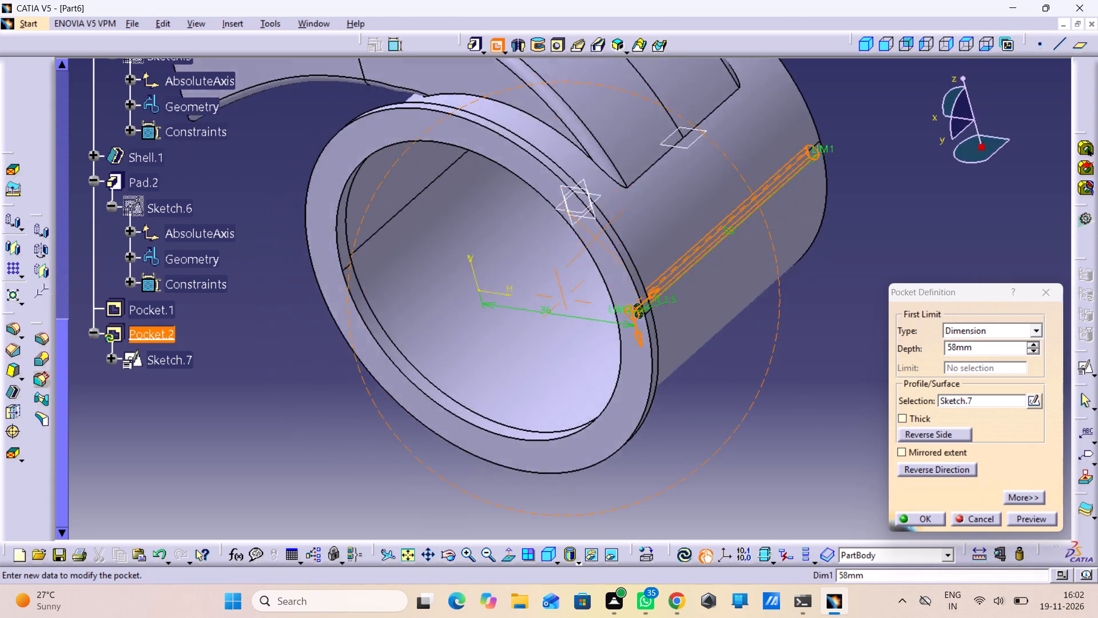
middle_drag(620, 270, 685, 325)
right_drag(620, 270, 702, 324)
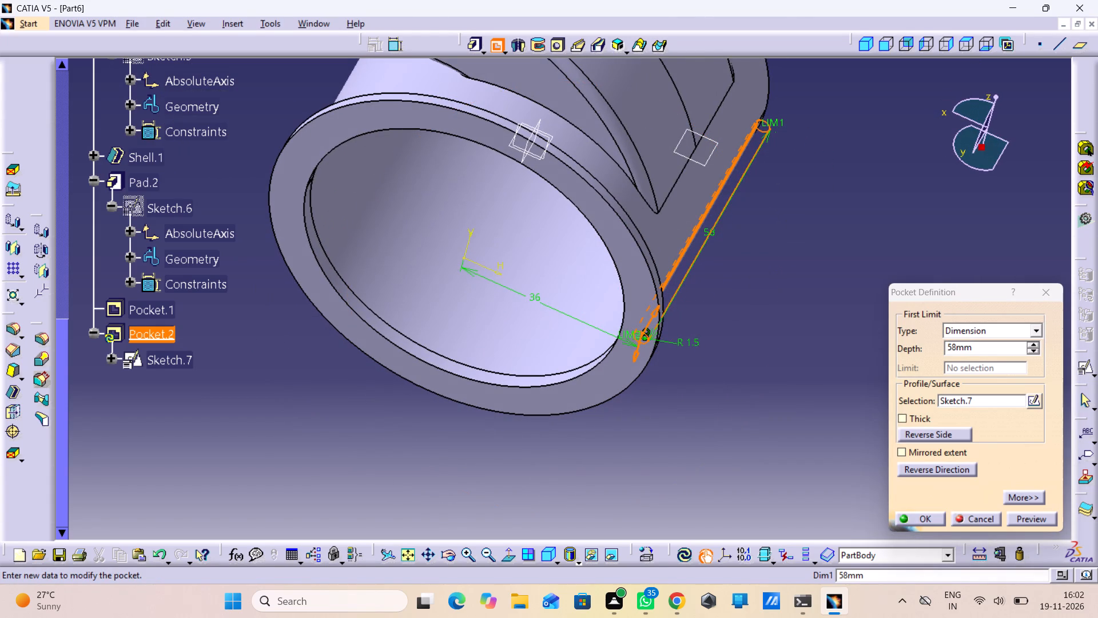
click(1044, 516)
Examine the pocket preview from the side, back and front where the cut meets the cylinder's outer wall.
middle_drag(803, 434, 657, 351)
right_drag(801, 429, 657, 351)
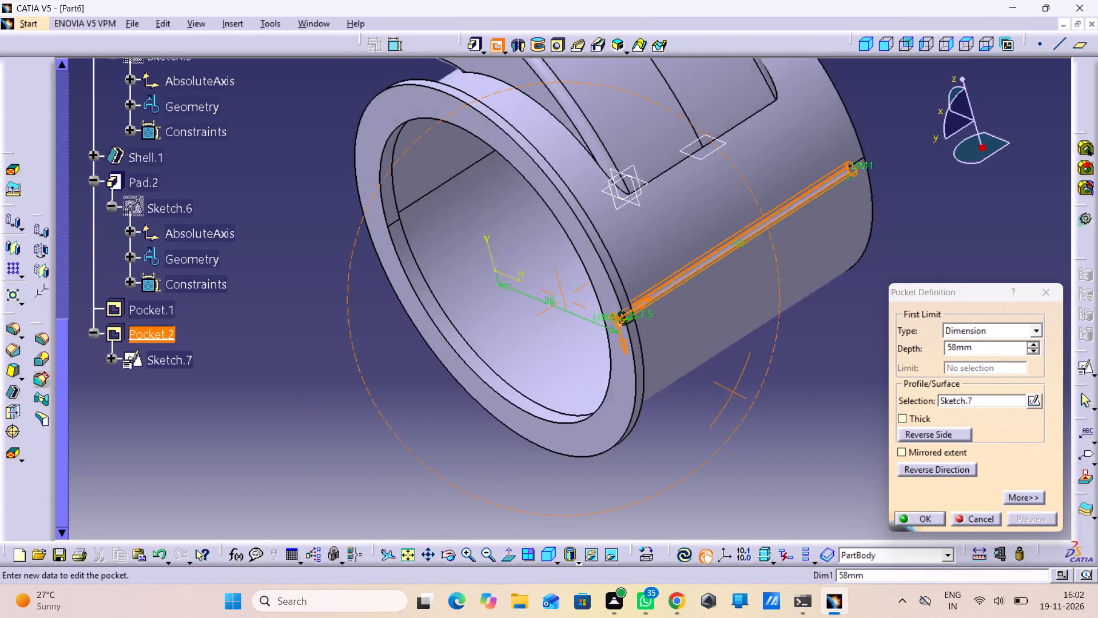
middle_drag(657, 351, 405, 316)
right_drag(657, 351, 405, 316)
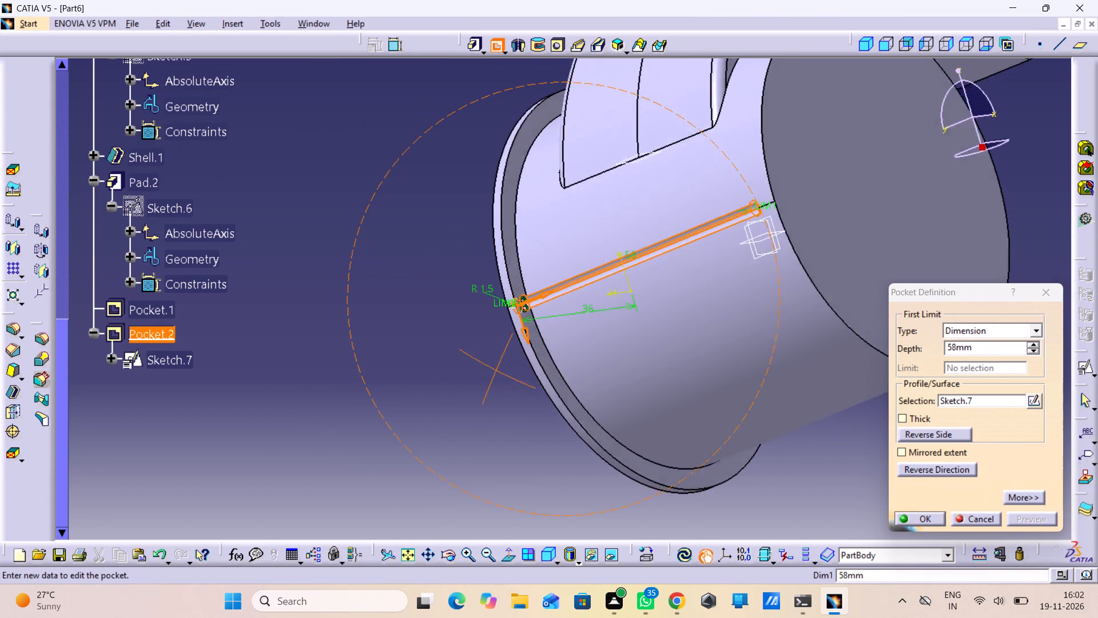
right_drag(405, 316, 377, 344)
middle_drag(405, 316, 377, 344)
middle_drag(454, 363, 412, 257)
right_drag(456, 363, 456, 351)
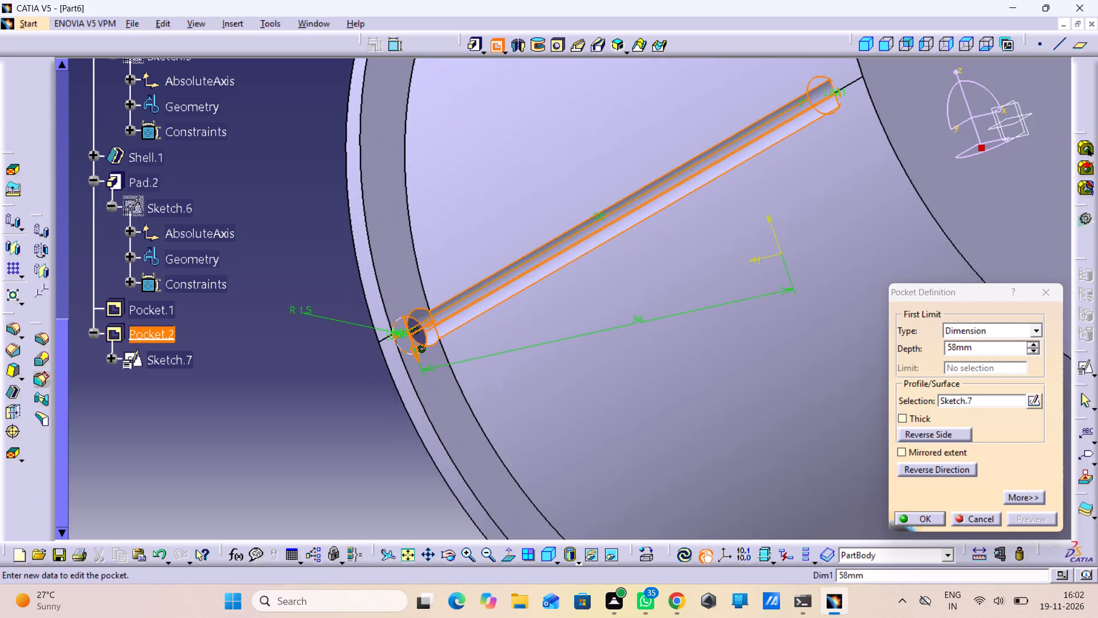
middle_drag(412, 257, 410, 256)
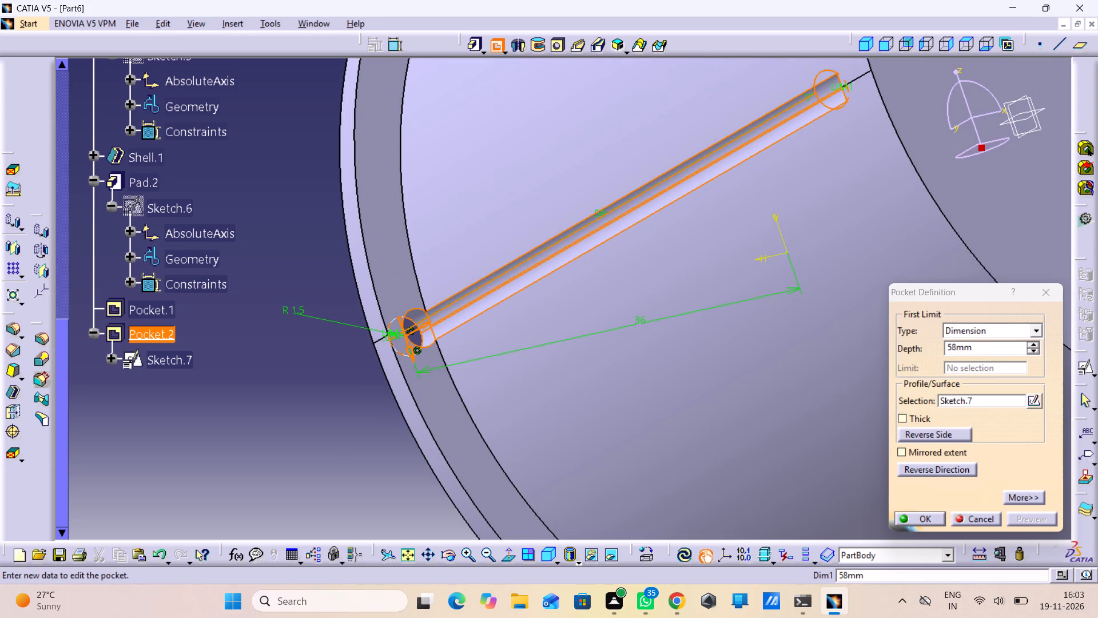
middle_drag(309, 345, 670, 355)
right_drag(309, 345, 670, 355)
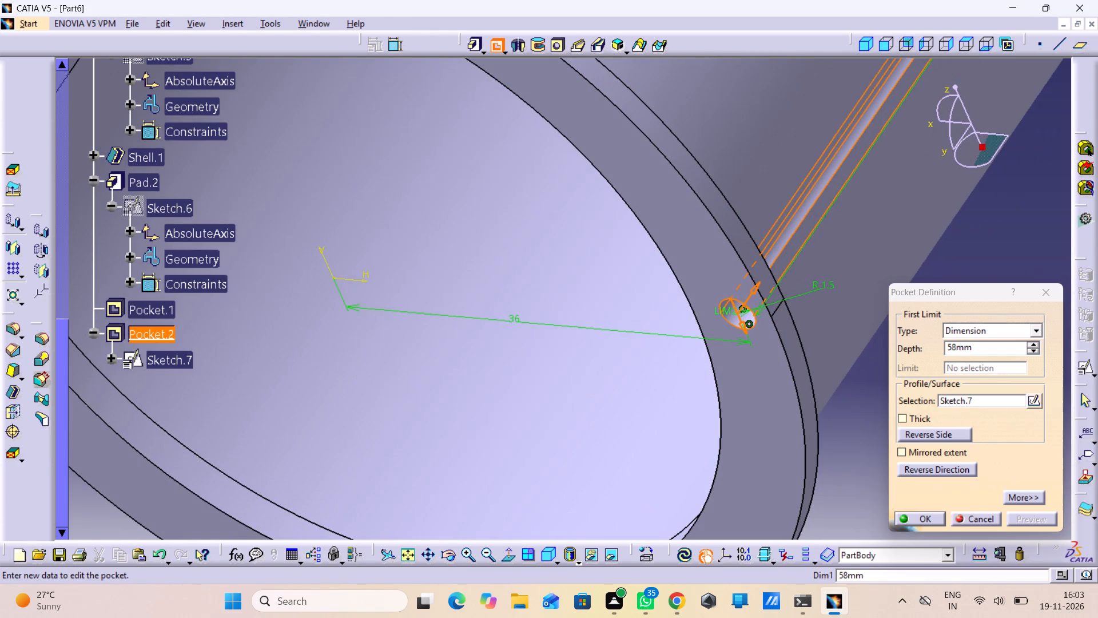
Set the small circle centre's horizontal distance from the vertical axis to 36.5 mm and preview the pocket again.
double_click(515, 319)
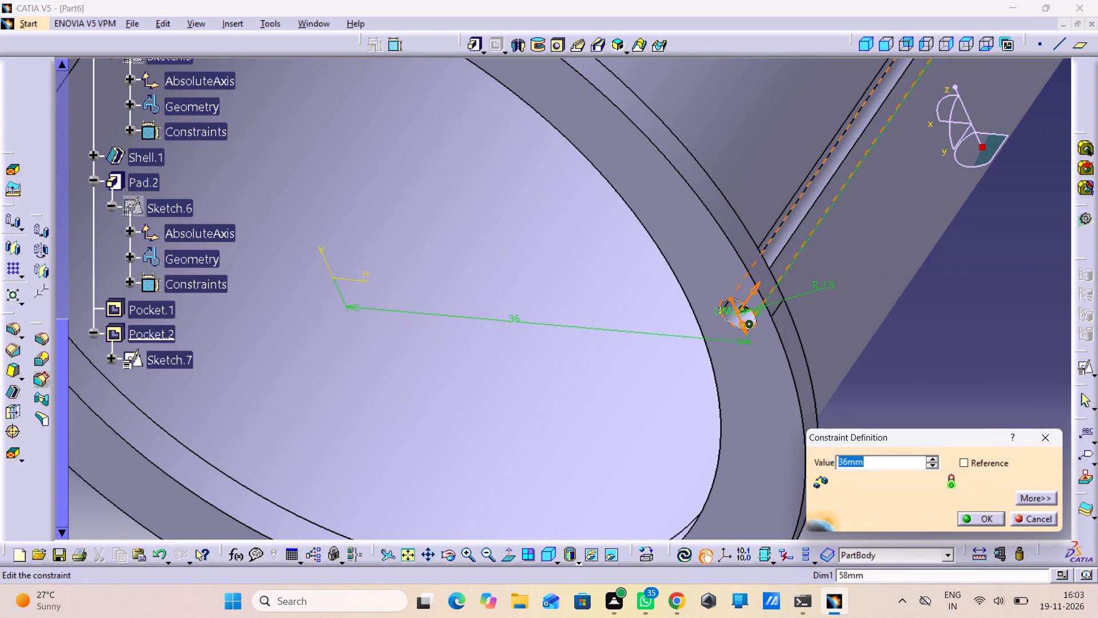
text(36.5)
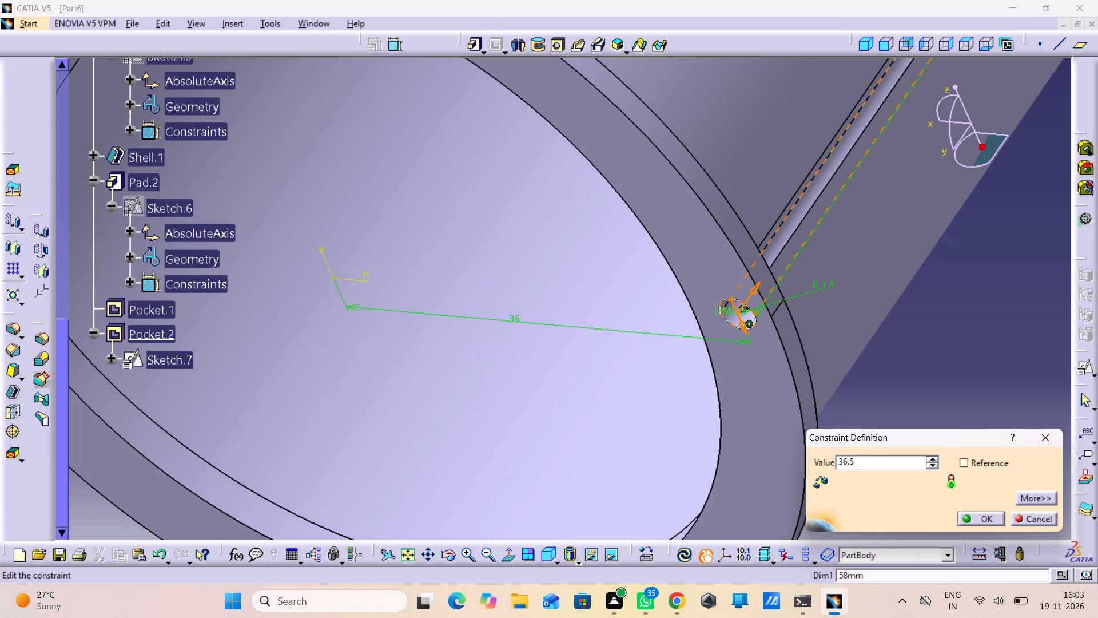
click(967, 516)
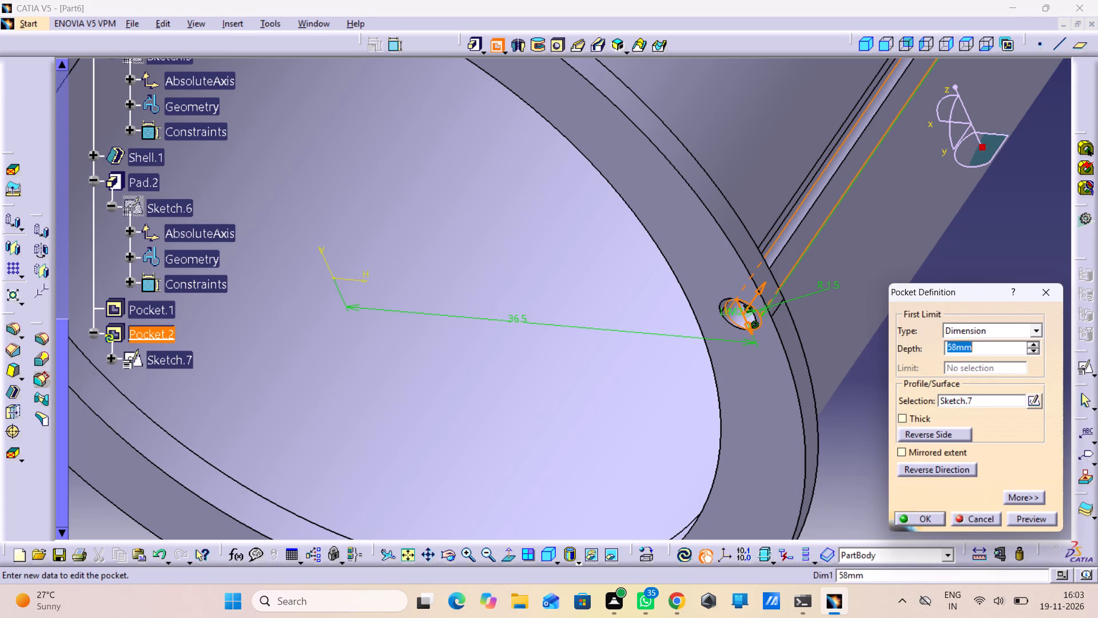
click(1037, 523)
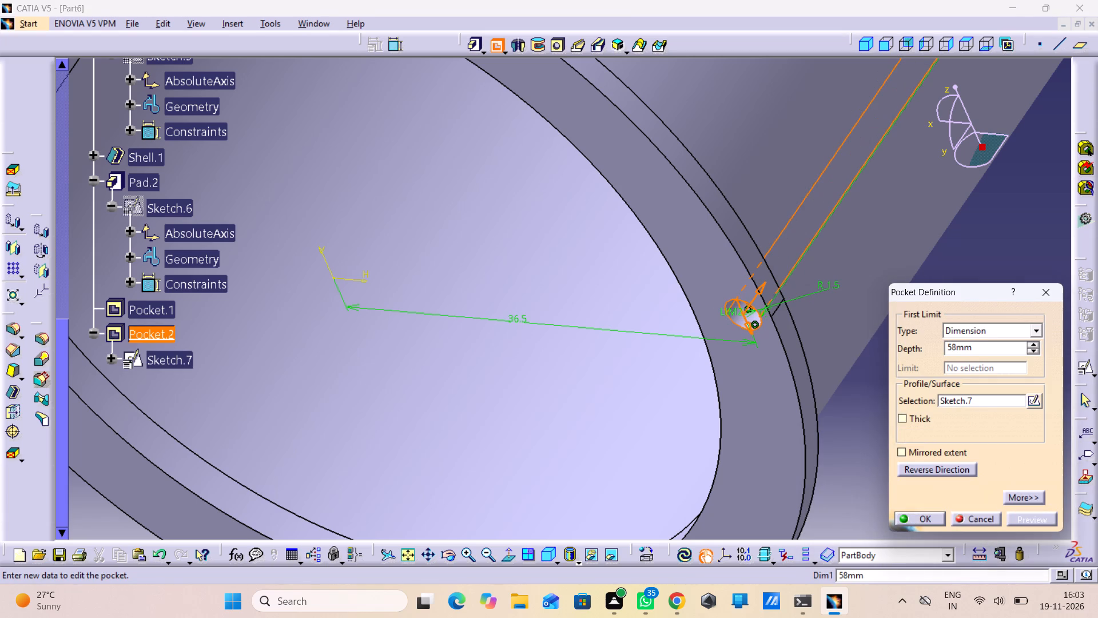
Examine the pocket preview up close where the small hole's edge meets the cylinder's outer wall on the ring flange.
click(964, 246)
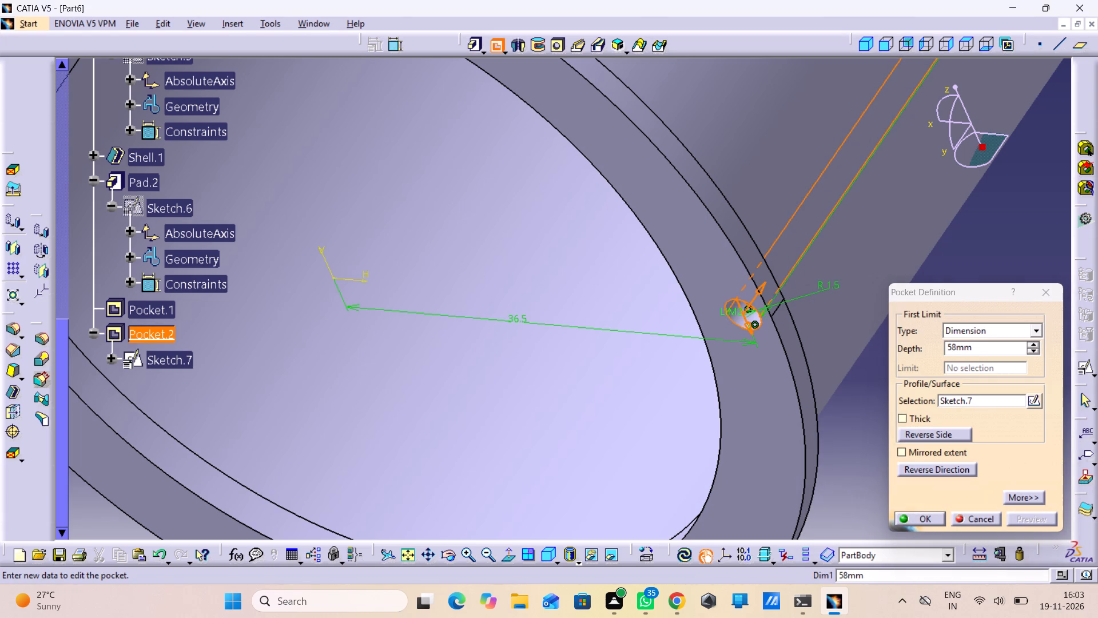
middle_drag(962, 245, 531, 413)
right_drag(921, 243, 531, 413)
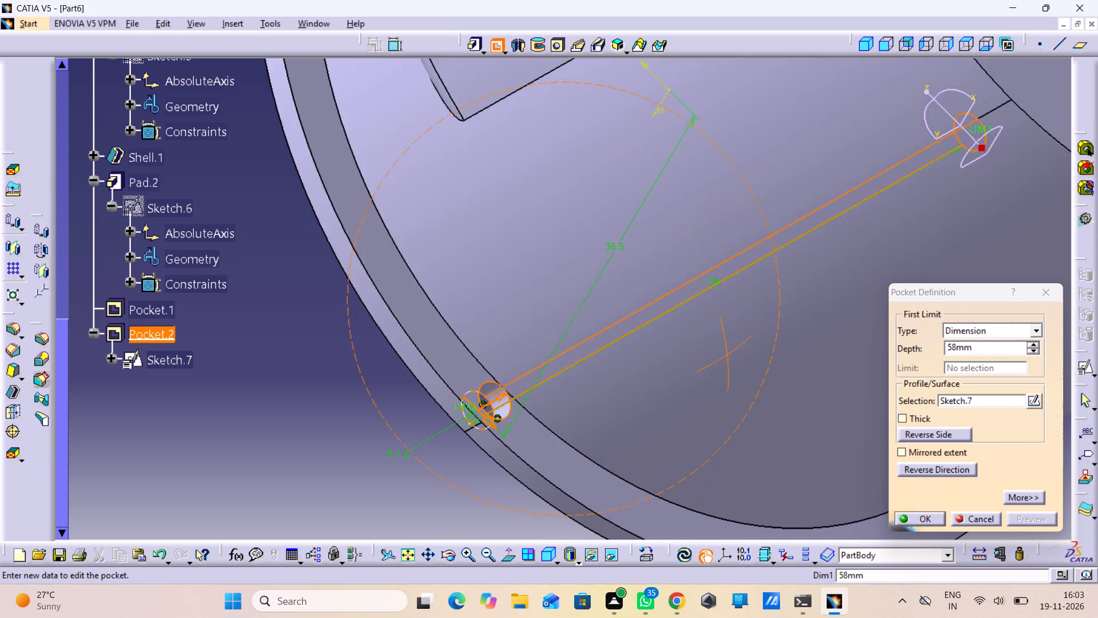
middle_drag(531, 413, 496, 457)
right_drag(531, 413, 491, 452)
middle_drag(488, 431, 433, 346)
right_drag(488, 430, 488, 423)
middle_drag(411, 399, 466, 287)
middle_drag(459, 439, 438, 382)
right_drag(459, 439, 453, 426)
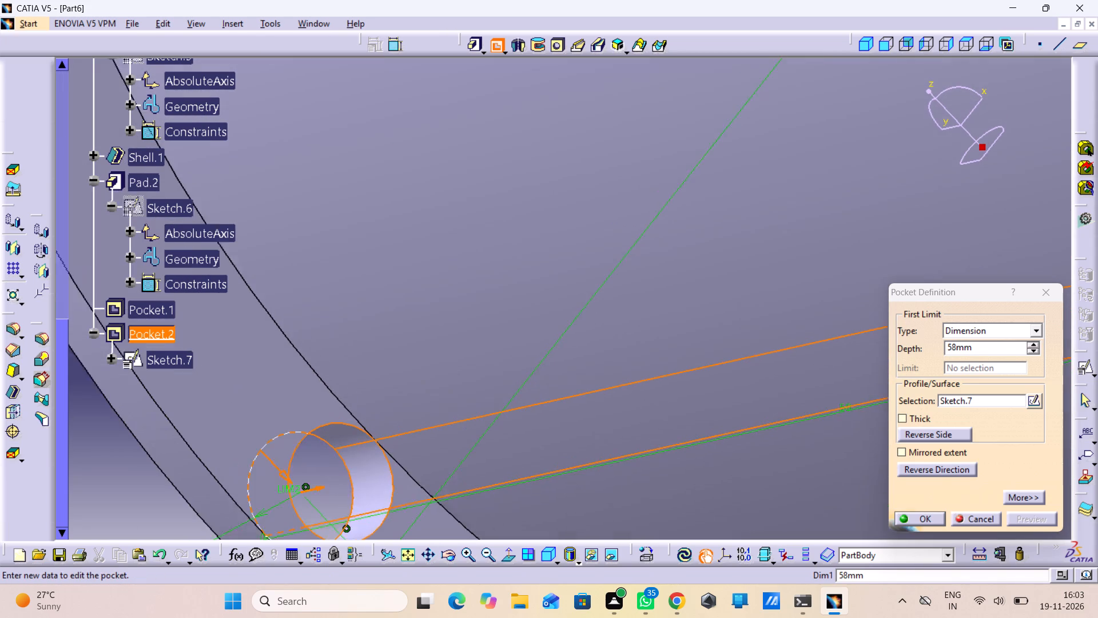
middle_drag(438, 382, 437, 382)
middle_drag(397, 489, 388, 437)
right_click(397, 489)
middle_drag(352, 439, 421, 327)
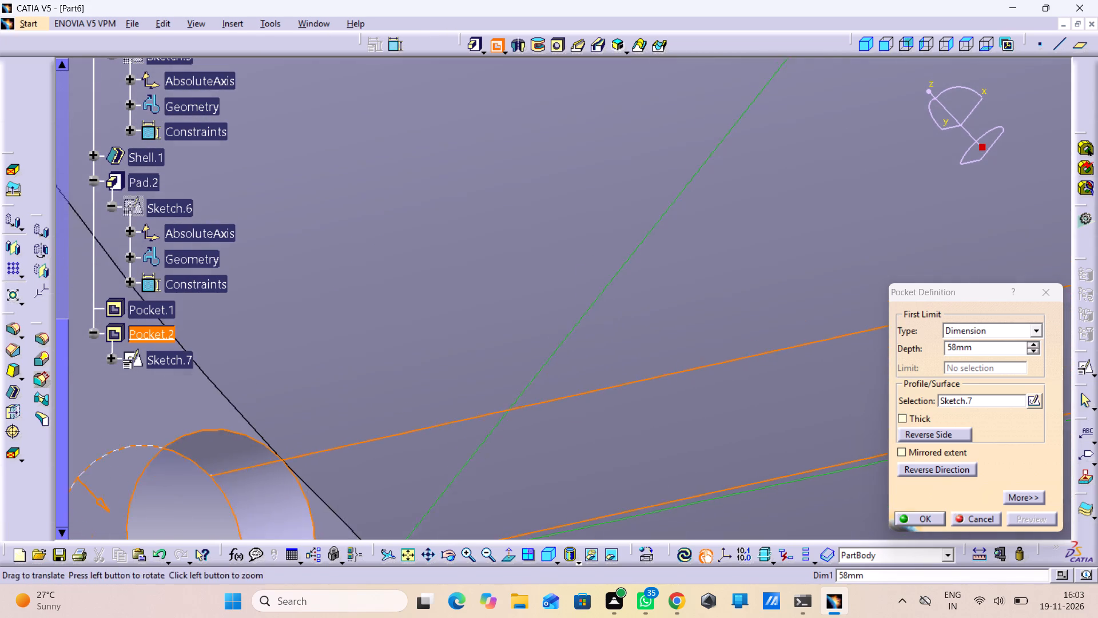
middle_drag(421, 327, 449, 257)
middle_drag(355, 393, 339, 310)
right_drag(355, 393, 355, 387)
middle_drag(326, 327, 448, 302)
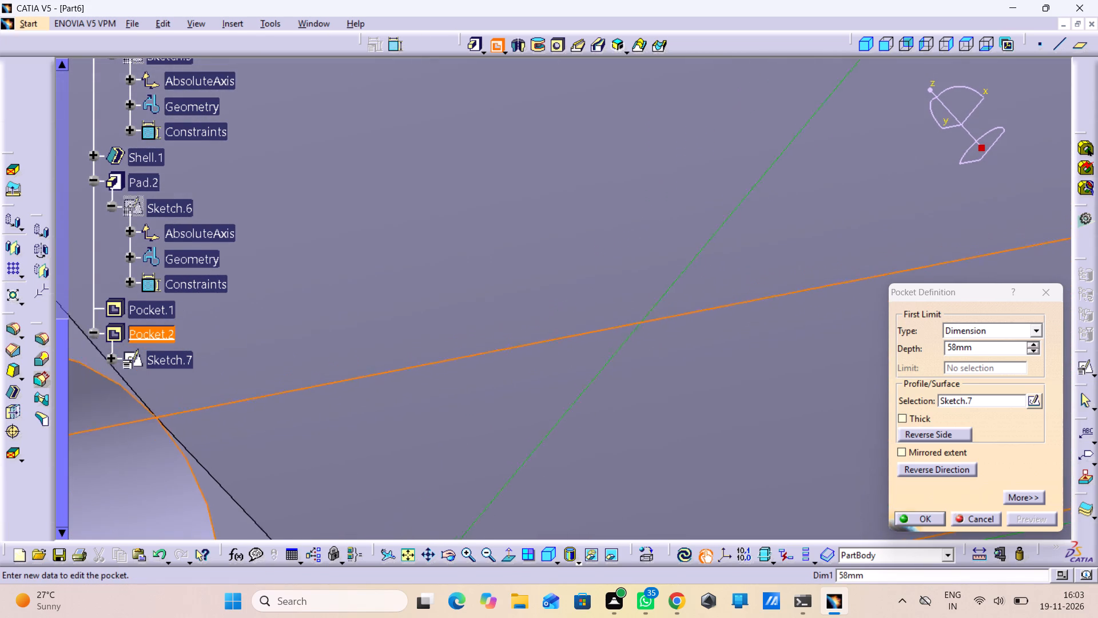
middle_drag(448, 302, 772, 310)
middle_drag(515, 435, 489, 375)
right_drag(515, 435, 512, 429)
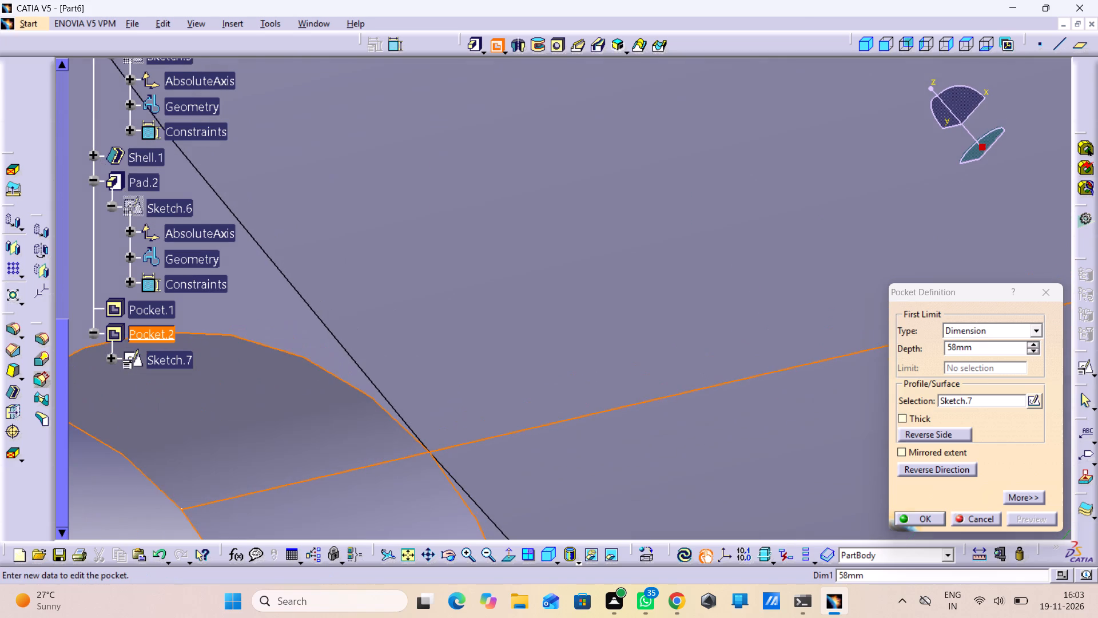
middle_drag(478, 354, 475, 343)
middle_drag(461, 448, 457, 406)
right_click(461, 449)
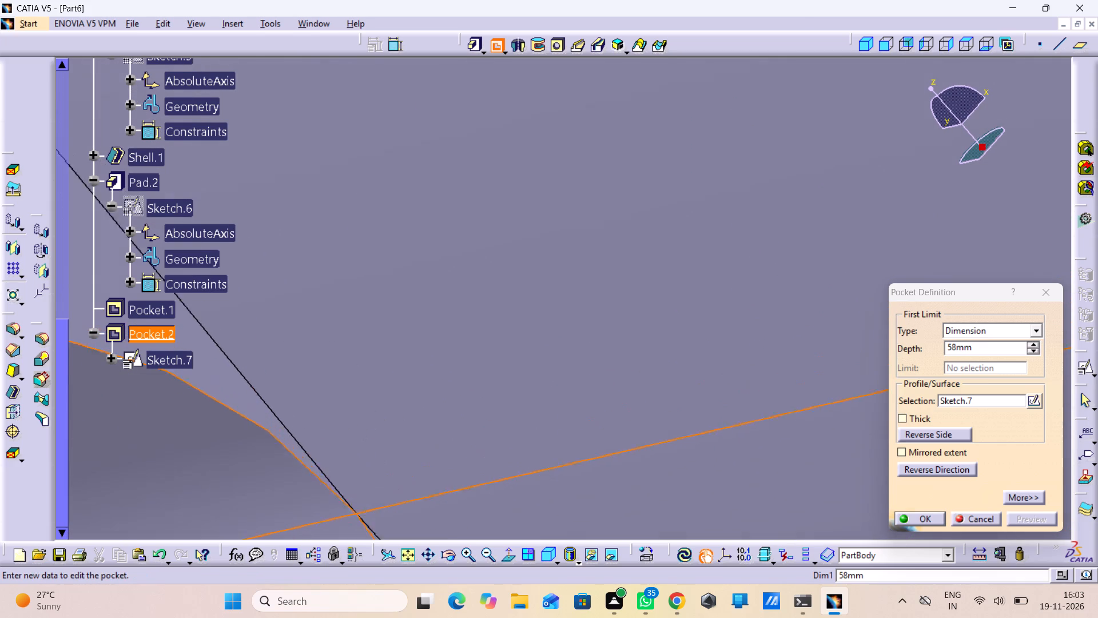
middle_drag(457, 406, 455, 394)
middle_drag(423, 458, 508, 280)
middle_drag(464, 404, 473, 327)
right_click(464, 404)
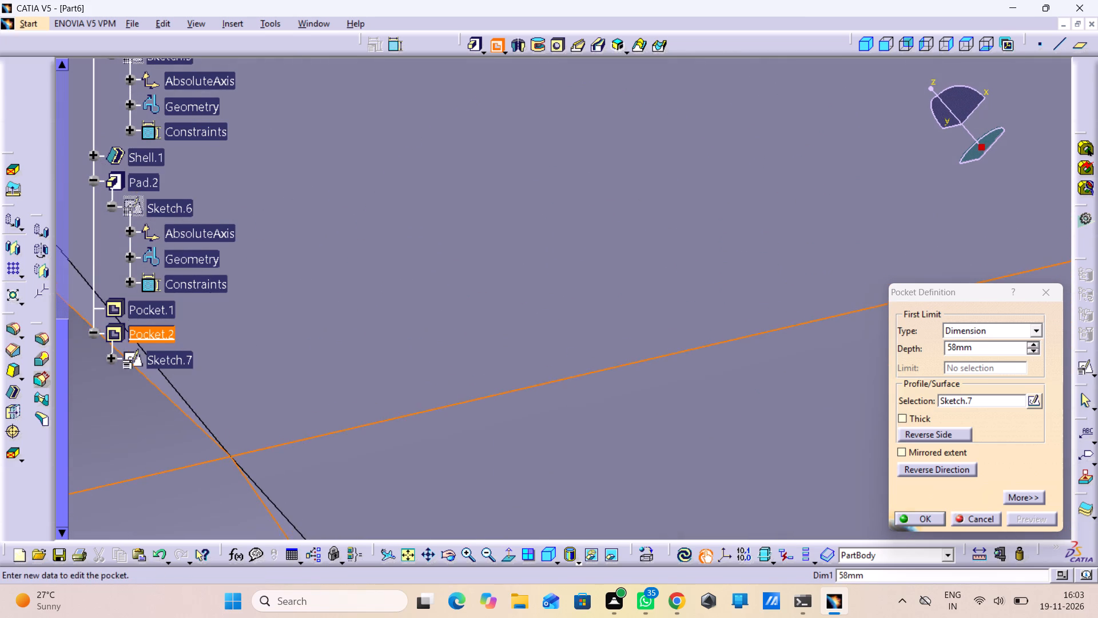
middle_drag(459, 346, 550, 256)
middle_drag(383, 402, 389, 359)
right_click(383, 402)
middle_drag(387, 351, 395, 348)
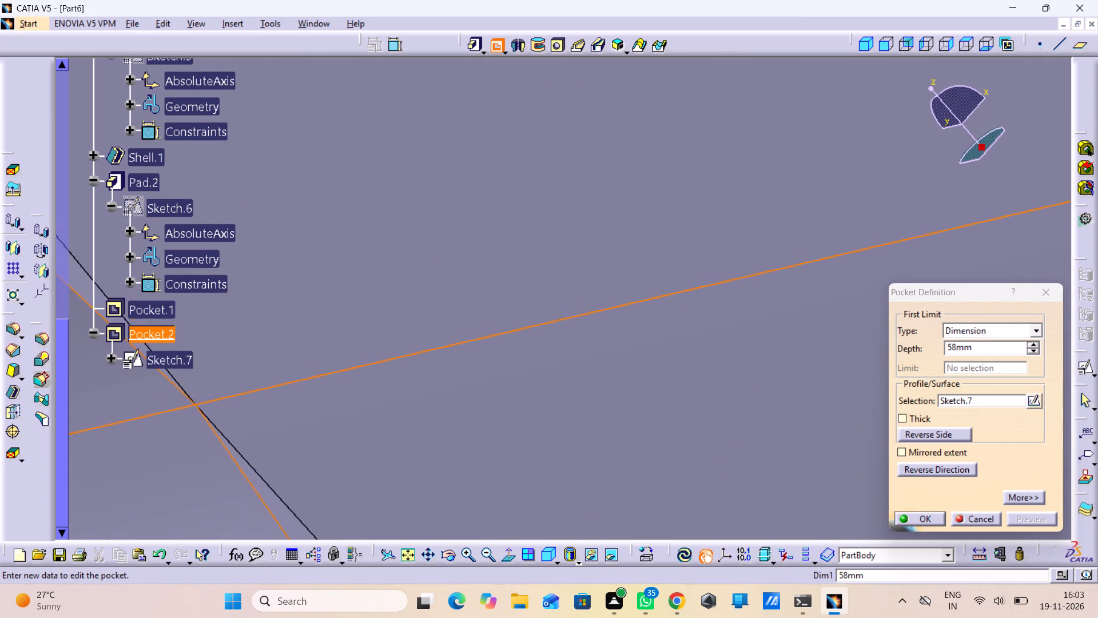
middle_drag(395, 348, 535, 293)
scroll(455, 366, down, 1)
middle_drag(452, 368, 432, 405)
right_drag(452, 368, 432, 405)
middle_drag(447, 397, 447, 396)
right_click(447, 396)
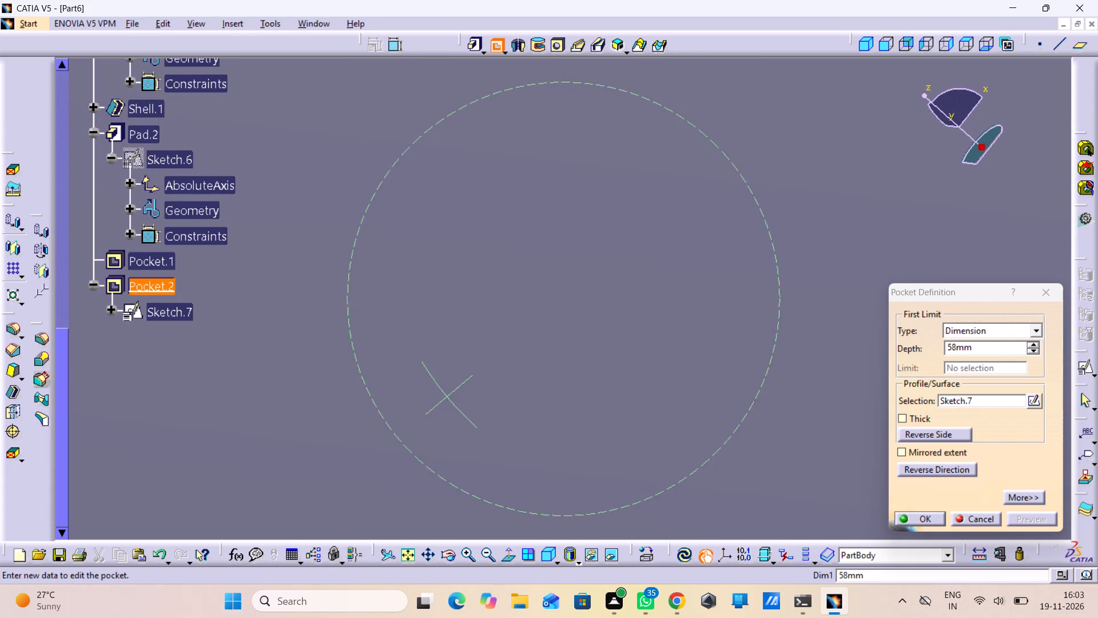
middle_drag(447, 396, 470, 431)
middle_drag(511, 377, 782, 192)
middle_drag(621, 364, 801, 247)
middle_drag(507, 429, 723, 300)
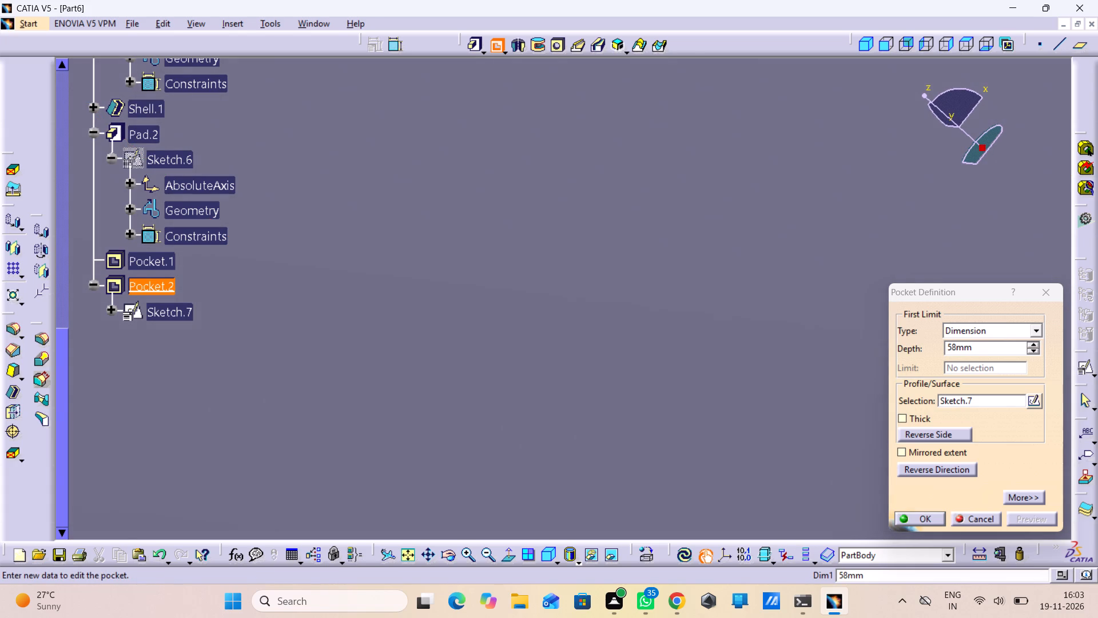
middle_drag(495, 423, 722, 305)
middle_drag(479, 453, 619, 351)
middle_drag(520, 402, 670, 322)
middle_drag(480, 417, 626, 326)
middle_drag(566, 385, 561, 381)
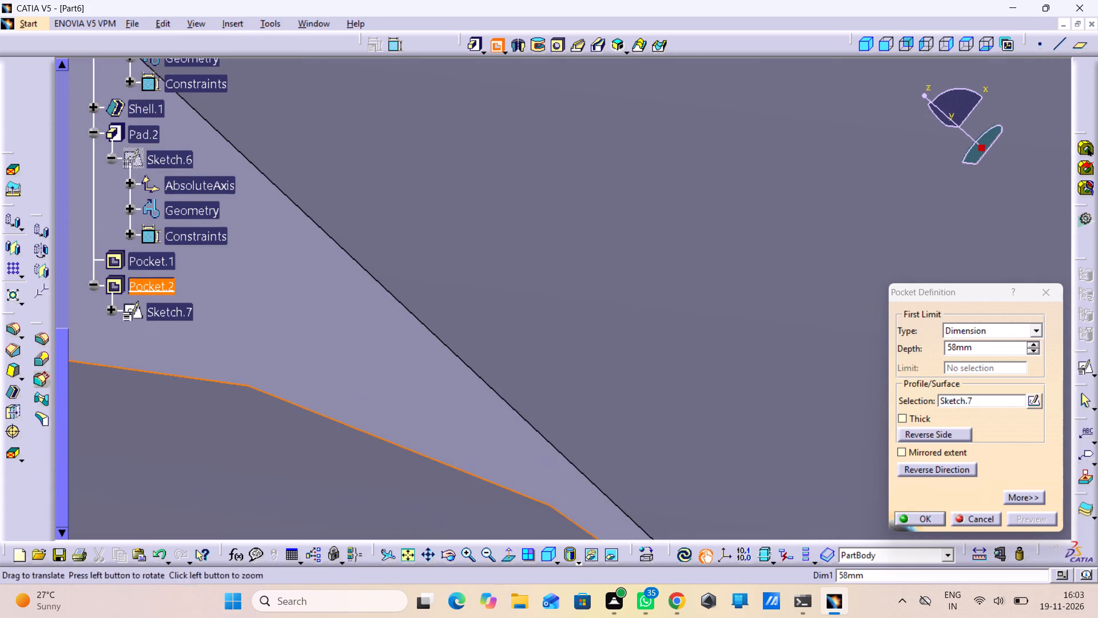
middle_drag(561, 381, 490, 290)
middle_drag(603, 516, 518, 441)
middle_drag(550, 495, 411, 443)
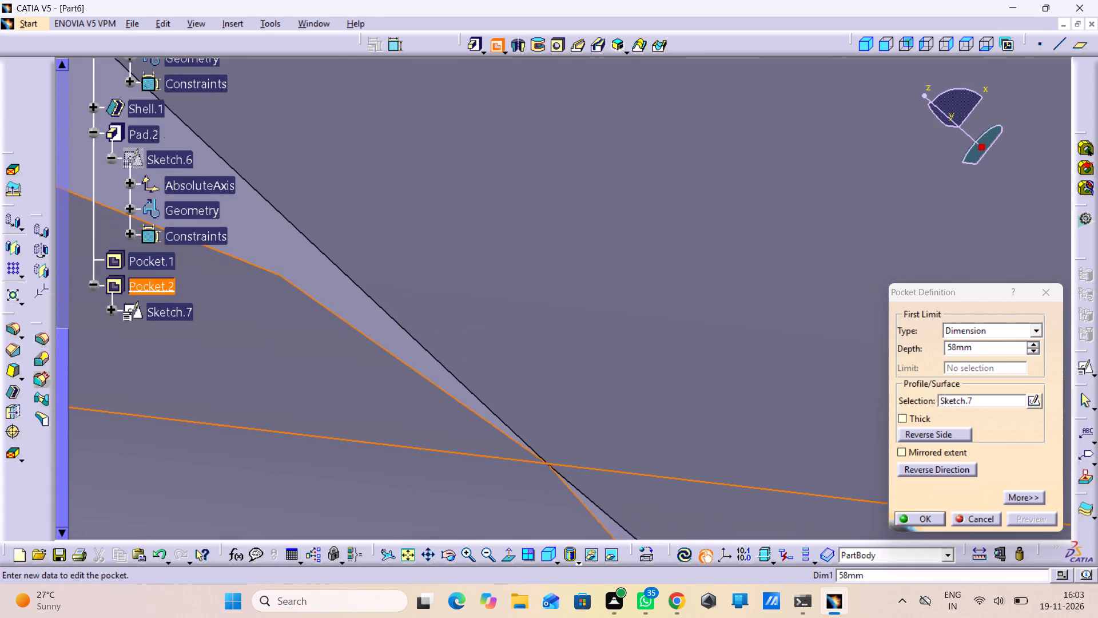
middle_drag(514, 508, 507, 472)
right_click(520, 508)
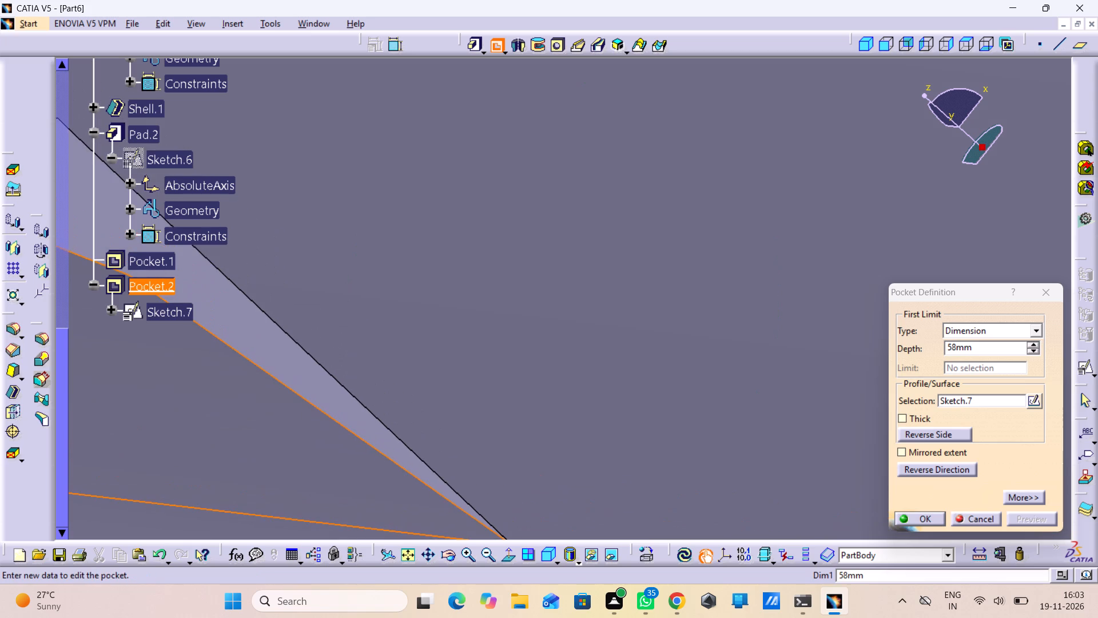
middle_drag(498, 492, 441, 283)
middle_drag(449, 391, 385, 296)
right_click(449, 391)
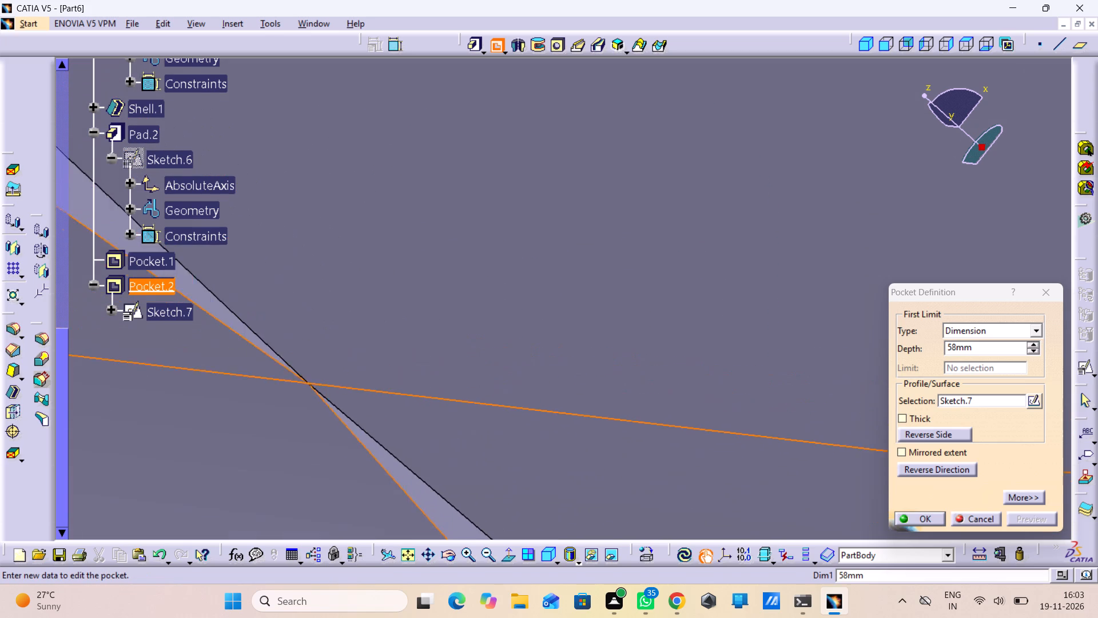
middle_drag(385, 296, 374, 284)
middle_drag(278, 457, 254, 393)
right_click(278, 457)
middle_drag(339, 461, 667, 313)
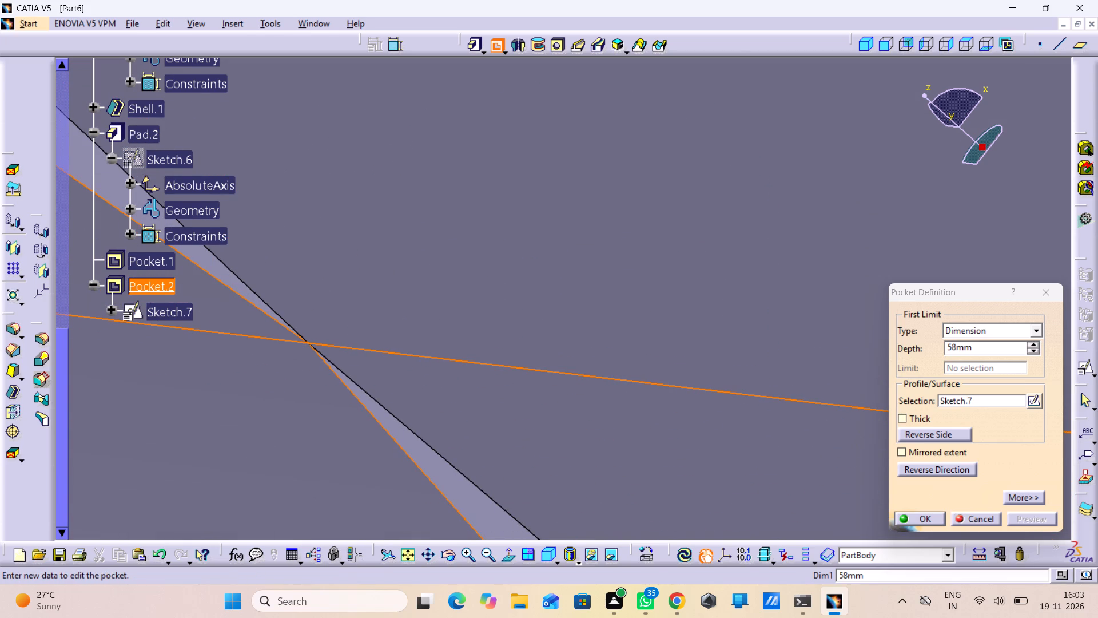
middle_drag(313, 359, 313, 302)
right_drag(313, 359, 312, 348)
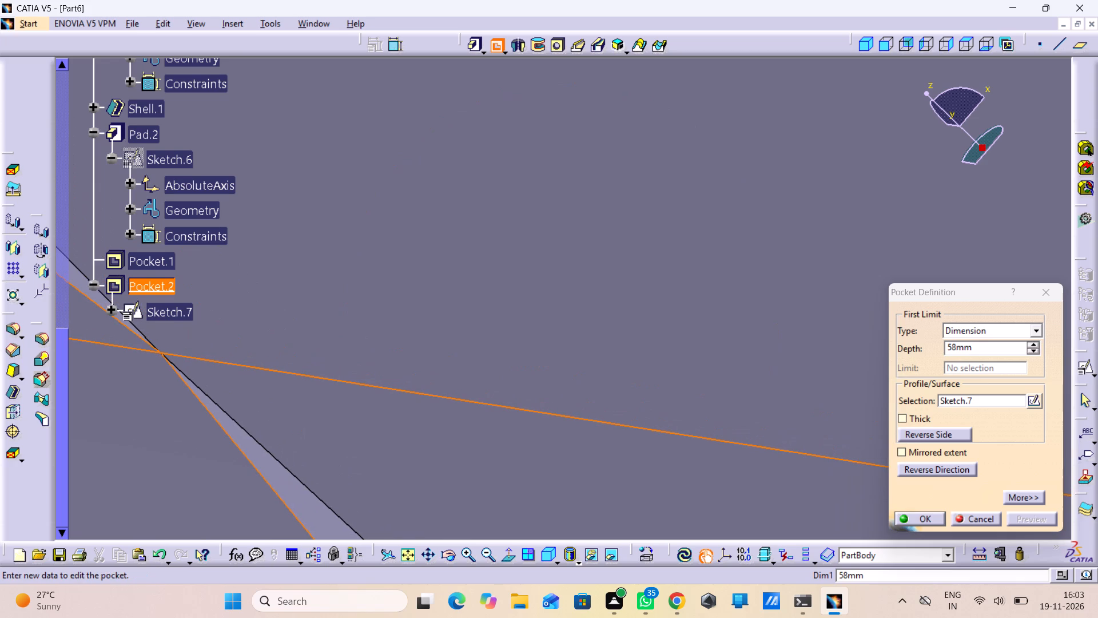
middle_drag(385, 377, 730, 512)
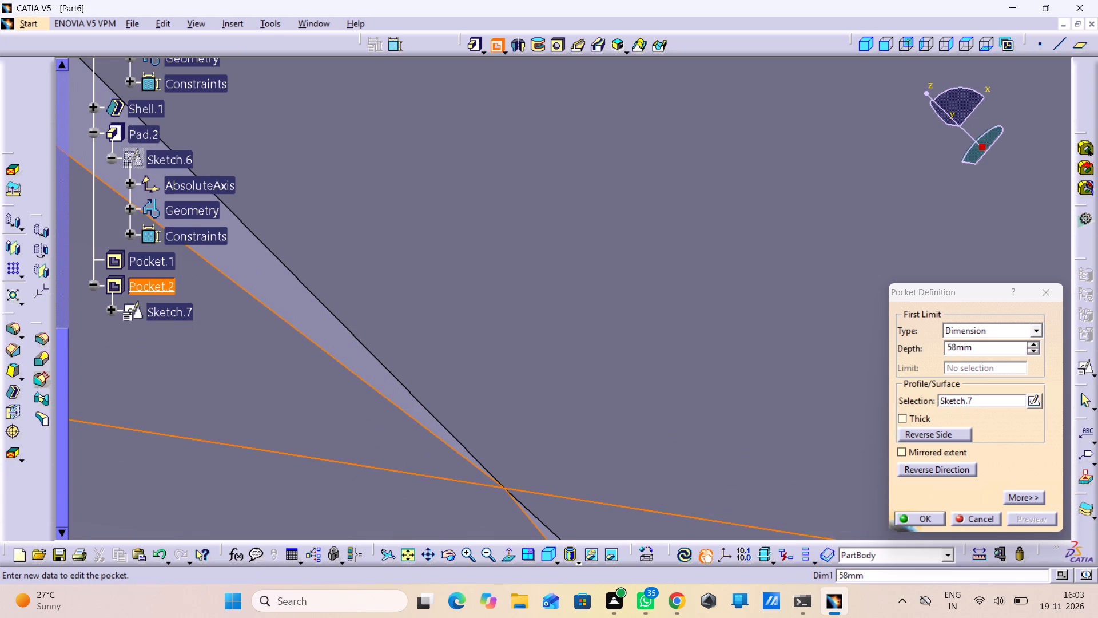
middle_drag(567, 385, 558, 399)
right_drag(567, 385, 558, 399)
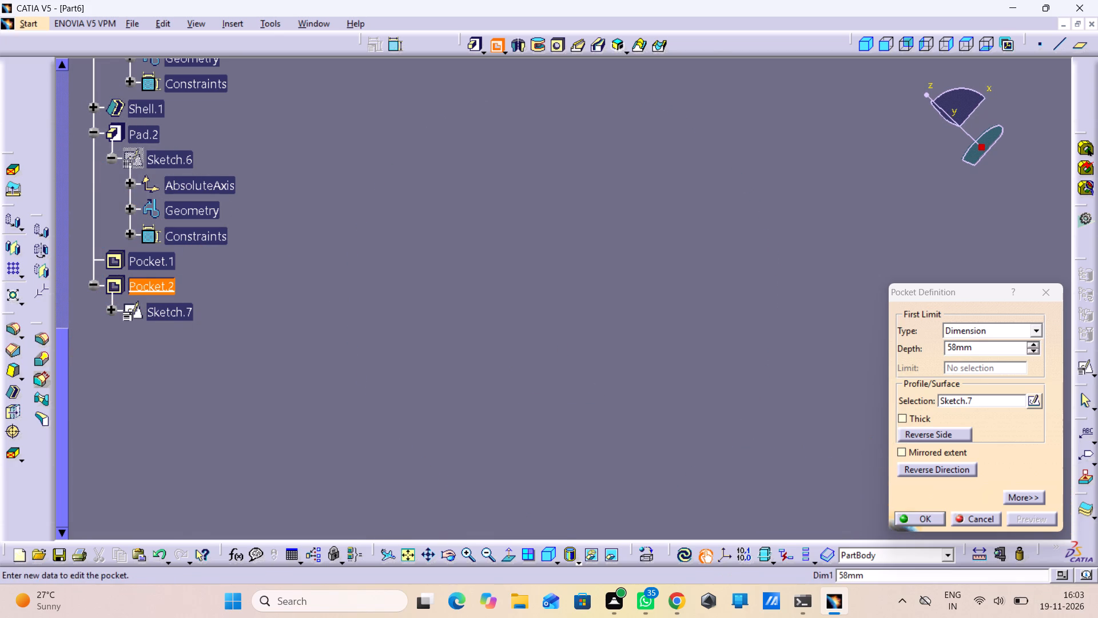
Refit the part, check the hole's edge on the flange again and complete the 58 mm deep pocket.
click(410, 558)
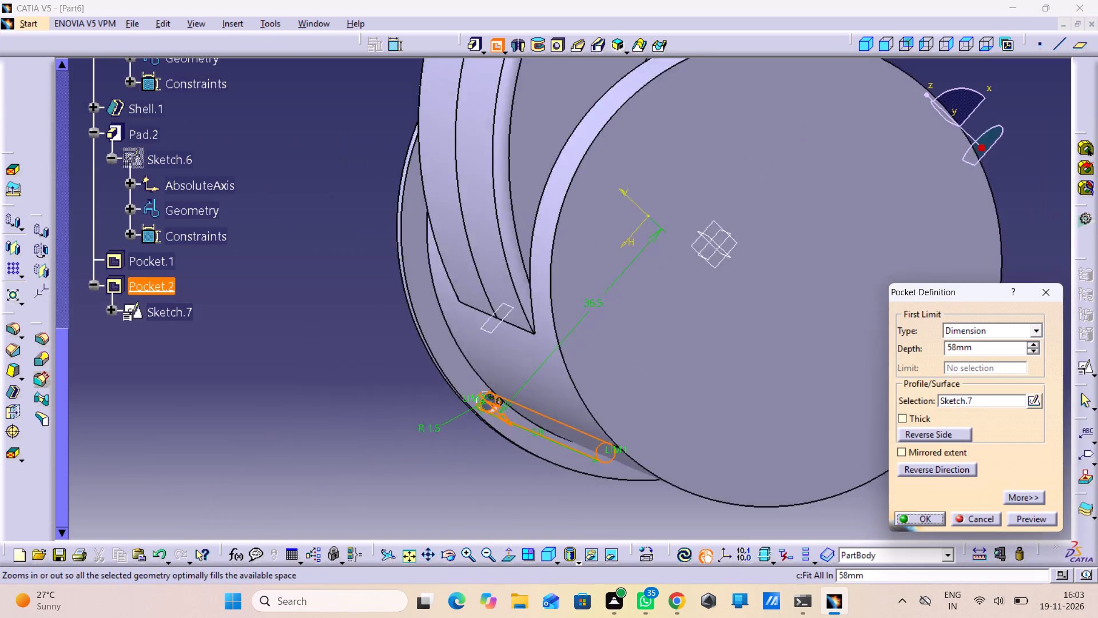
middle_drag(518, 447, 517, 404)
right_click(518, 443)
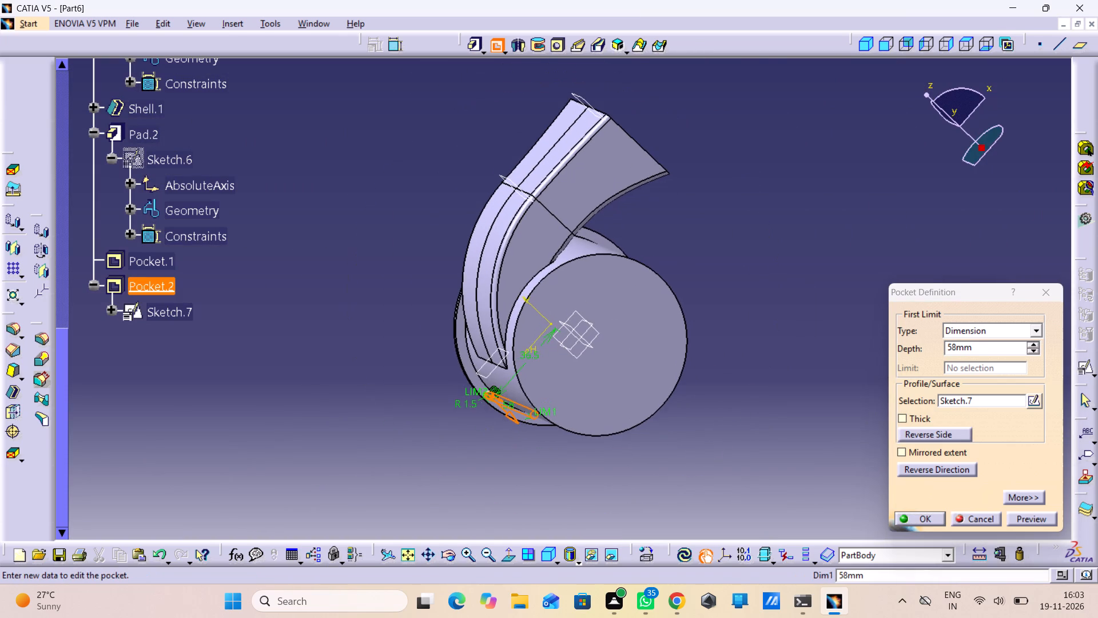
middle_drag(463, 496, 403, 315)
right_drag(463, 496, 459, 473)
middle_drag(423, 482, 892, 233)
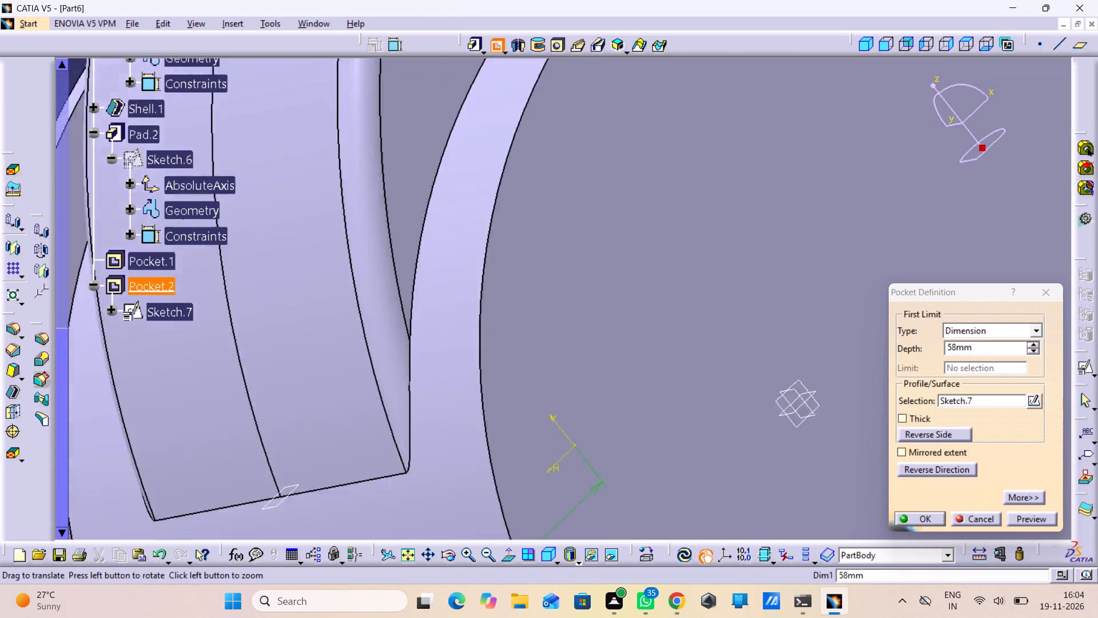
middle_drag(892, 233, 1097, 56)
middle_drag(932, 379, 857, 295)
middle_drag(753, 466, 702, 321)
middle_drag(677, 409, 669, 299)
right_drag(677, 409, 677, 397)
middle_drag(782, 482, 751, 438)
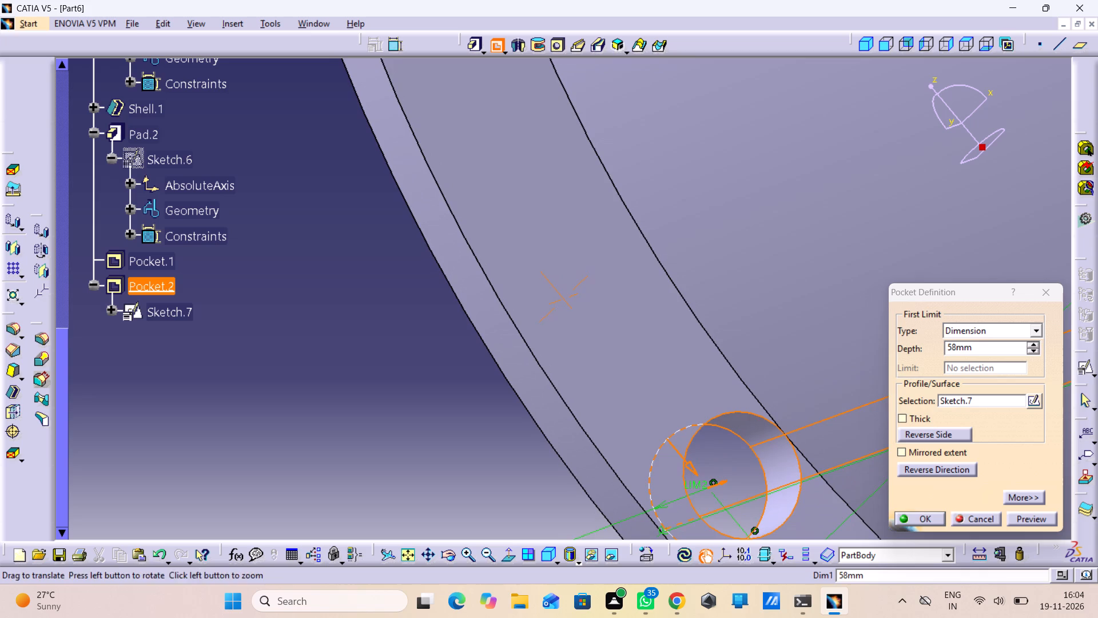
middle_drag(751, 438, 751, 439)
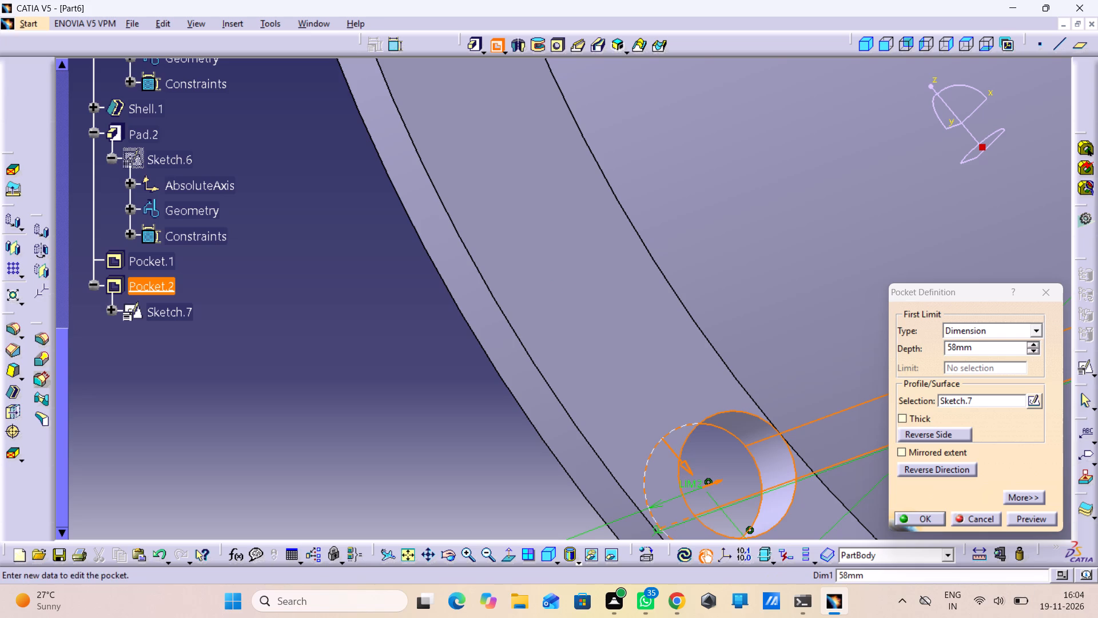
click(922, 518)
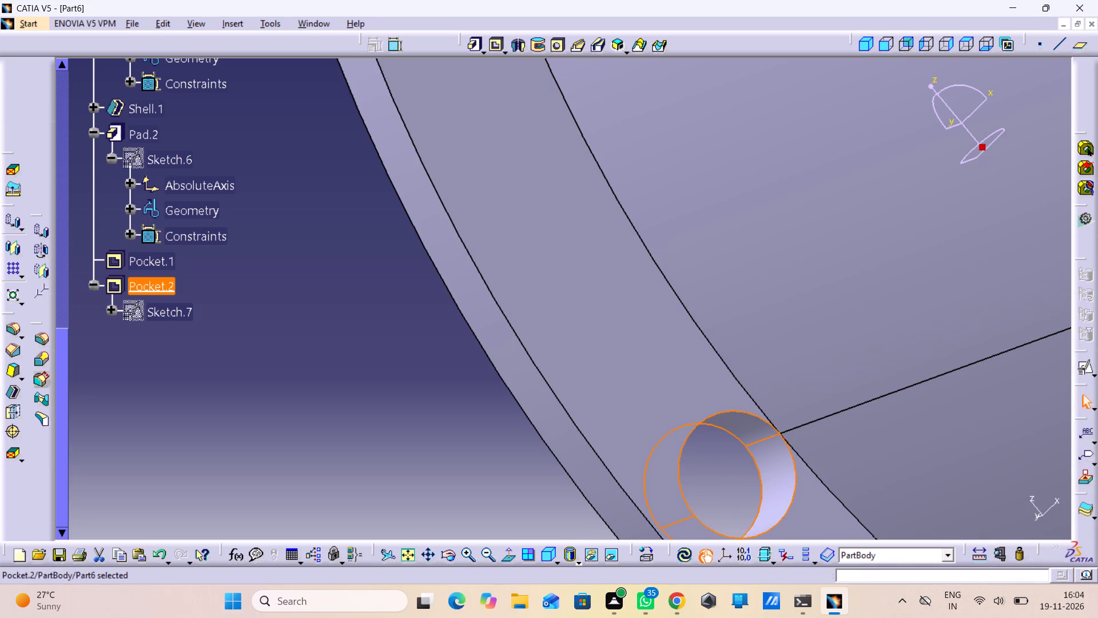
Examine the finished hole from the side and from the open end of the cylinder, where it passes the outer wall.
drag(375, 461, 381, 461)
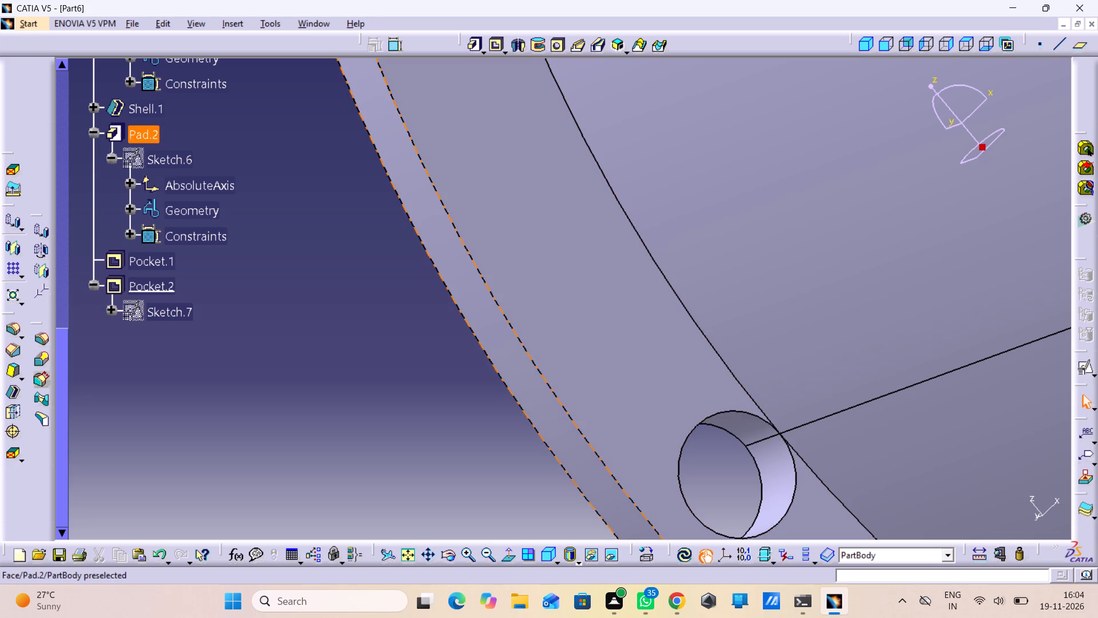
middle_drag(654, 488, 666, 534)
right_click(655, 486)
middle_drag(499, 512, 517, 483)
right_drag(499, 510, 517, 483)
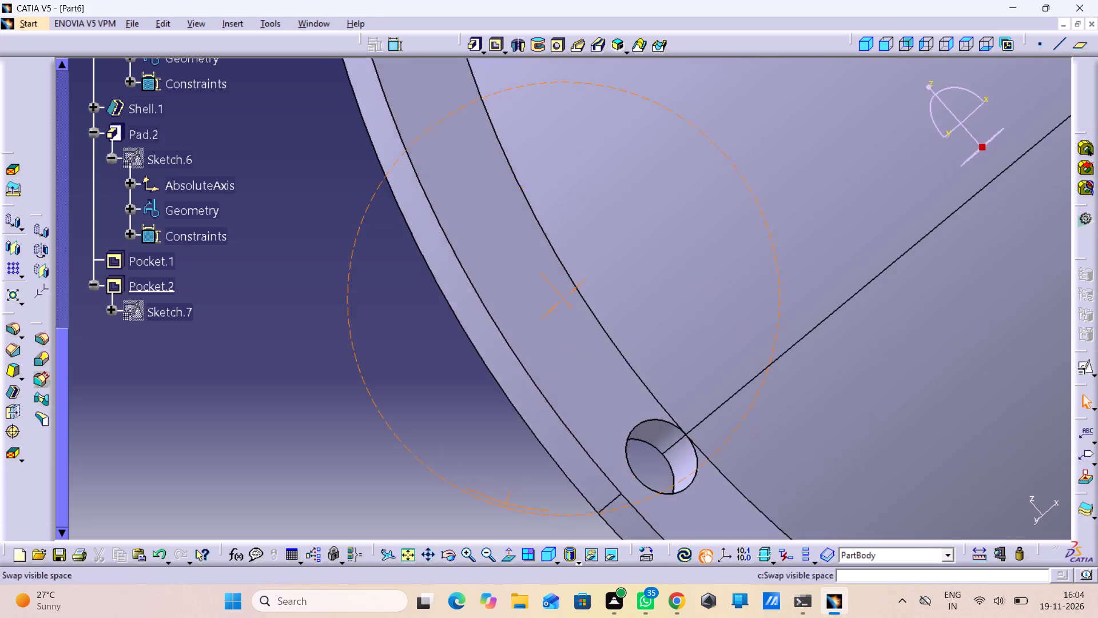
right_drag(517, 483, 712, 411)
middle_drag(517, 483, 712, 411)
middle_drag(715, 410, 737, 607)
right_click(715, 410)
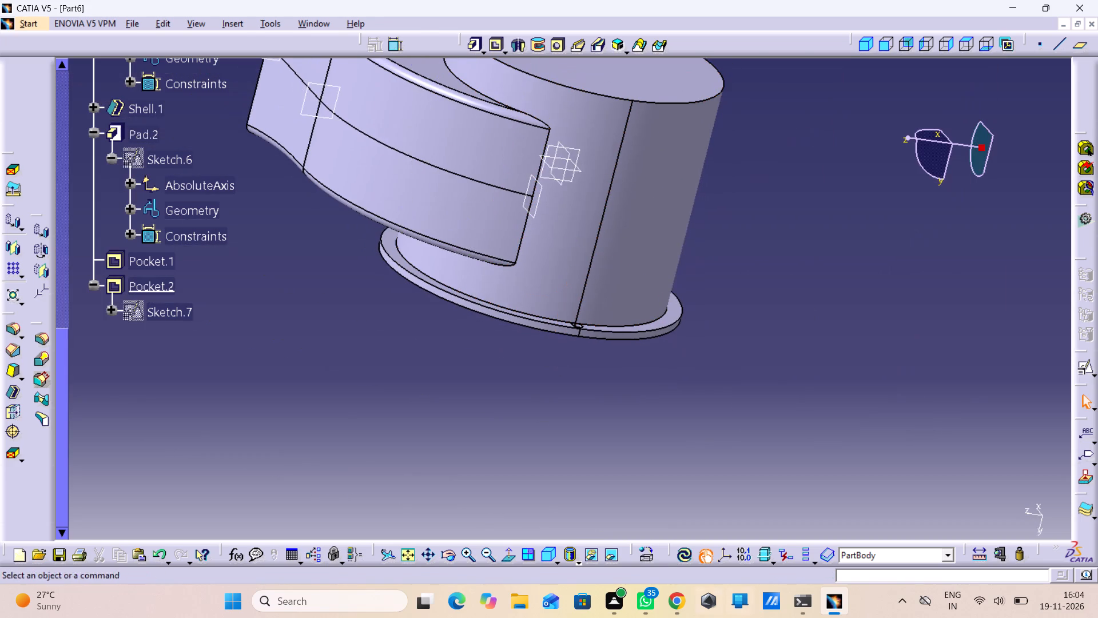
middle_drag(568, 437, 601, 228)
right_drag(566, 434, 618, 255)
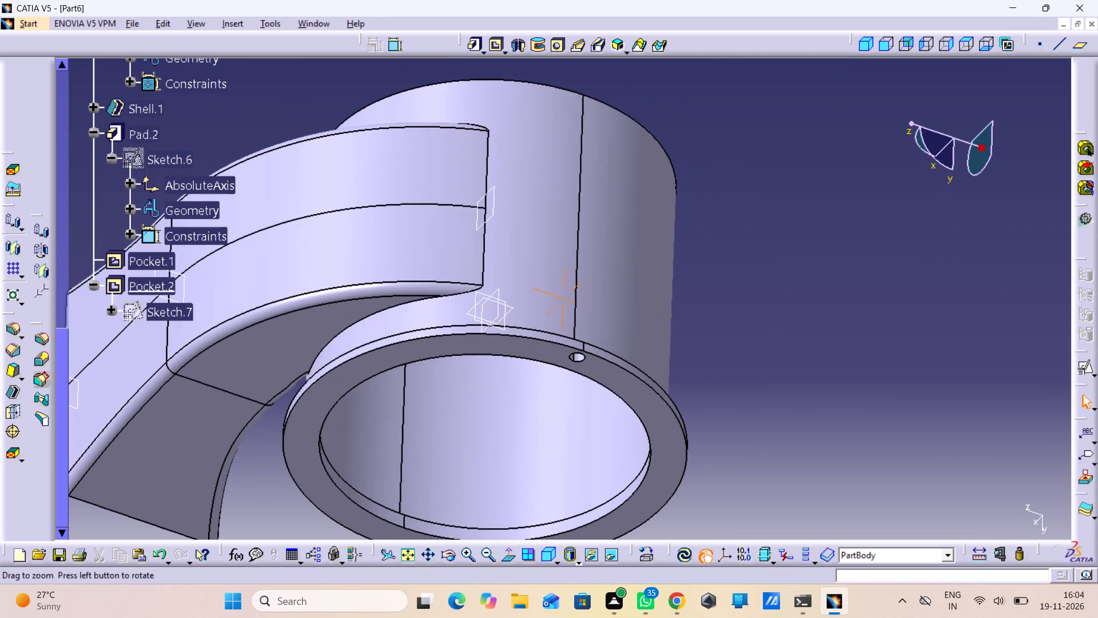
middle_drag(601, 228, 600, 228)
middle_drag(562, 395, 574, 253)
right_drag(562, 395, 574, 253)
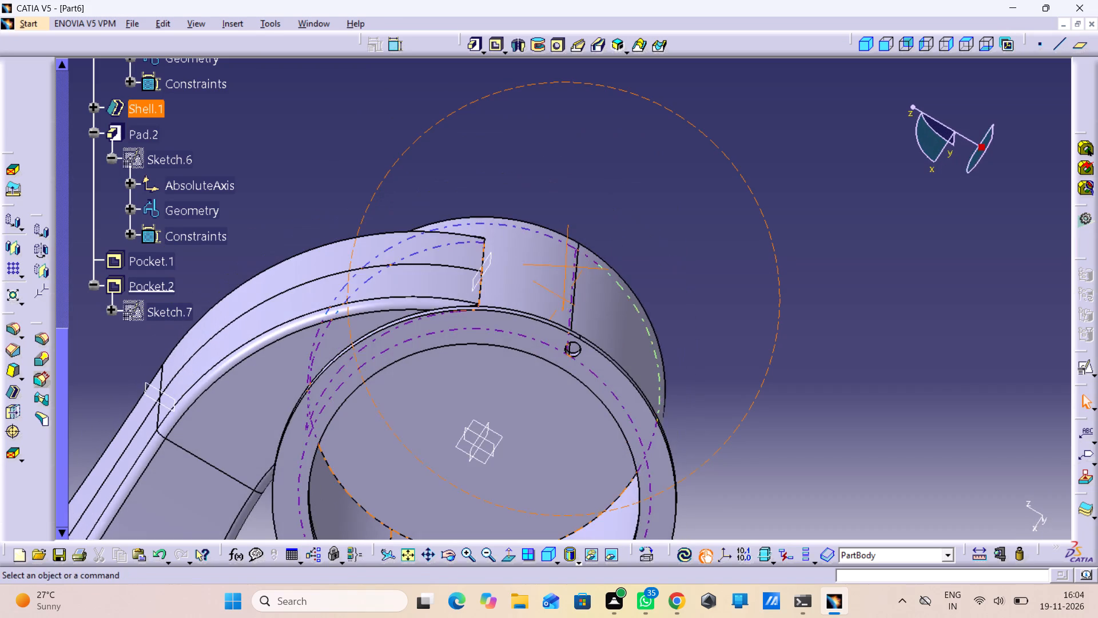
Set the small circle centre's horizontal distance in the hole sketch to 36.8 mm, exit the sketch and update the part.
click(578, 347)
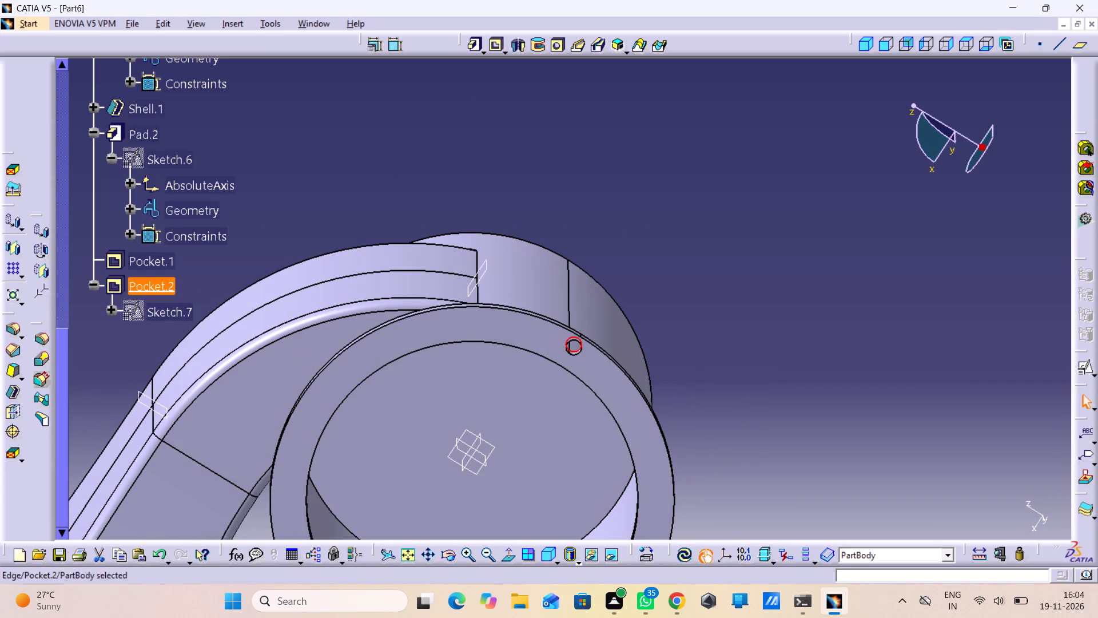
click(218, 276)
double_click(150, 306)
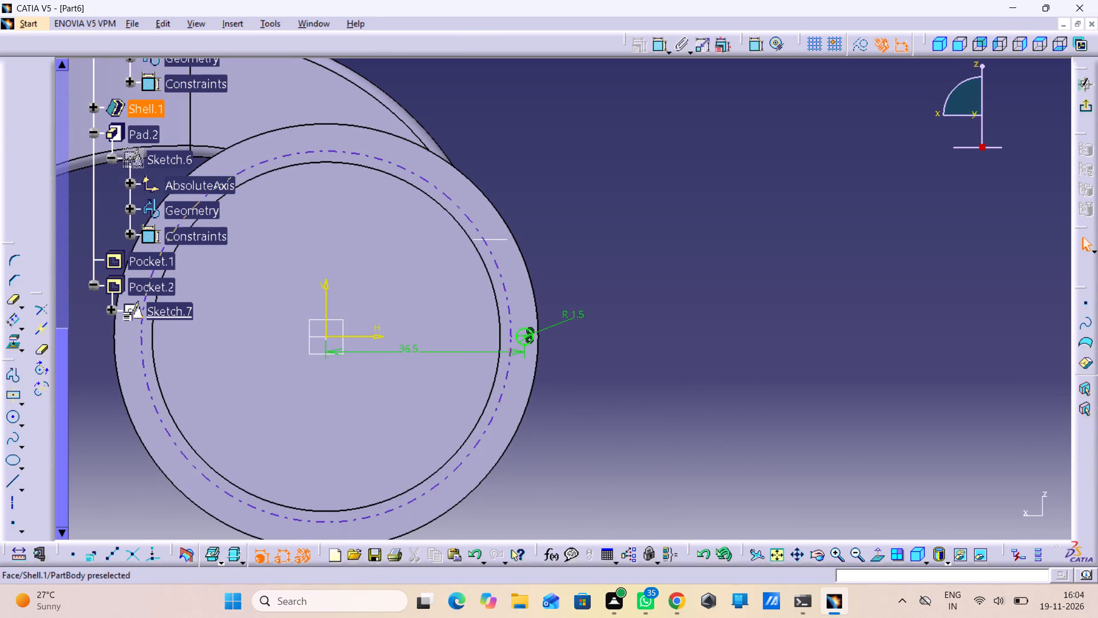
double_click(409, 346)
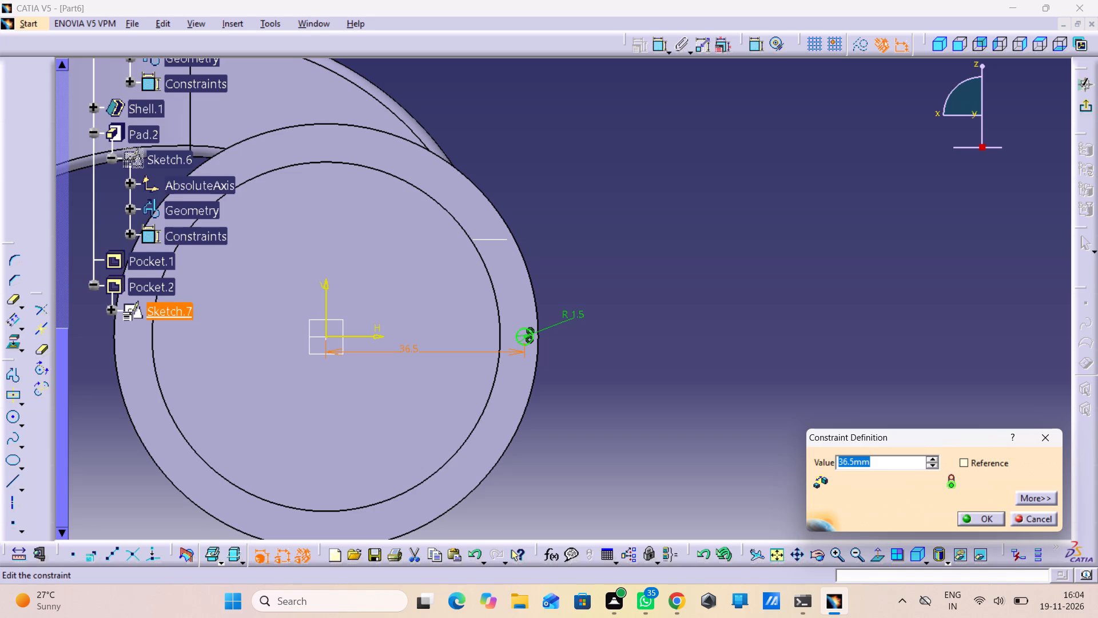
click(882, 468)
key(BackSpace)
key(BackSpace)
key(BackSpace)
key(8)
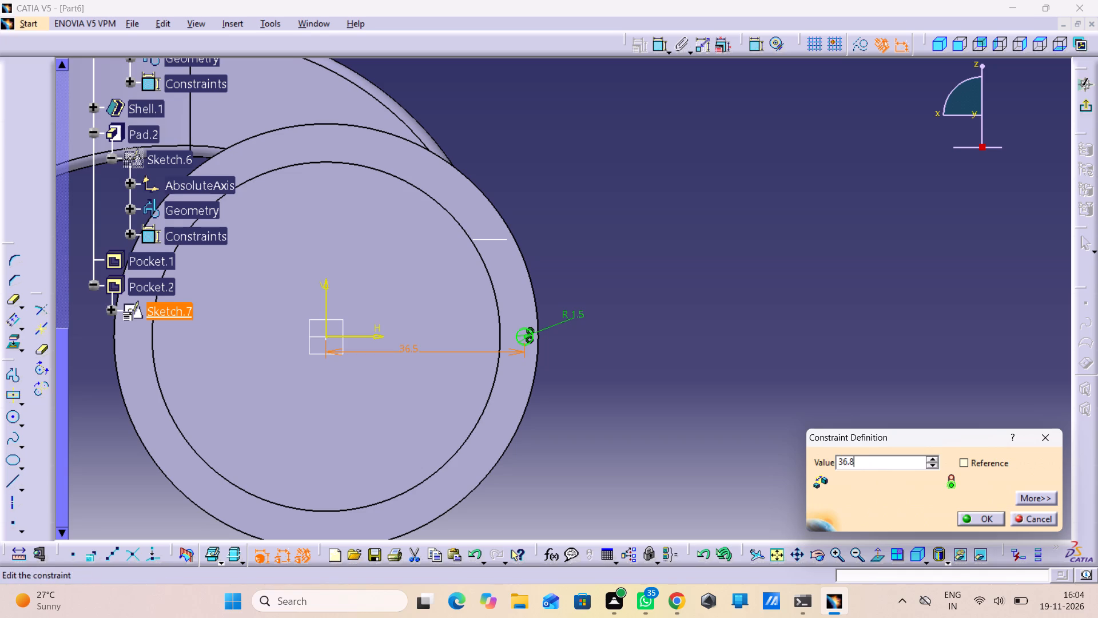
click(977, 515)
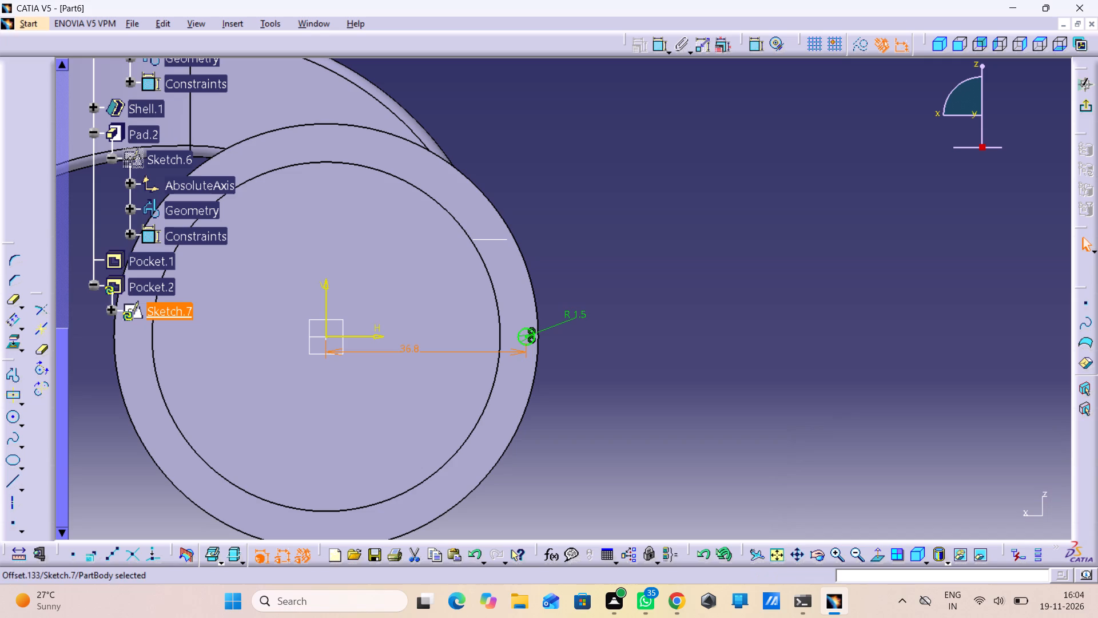
click(1087, 109)
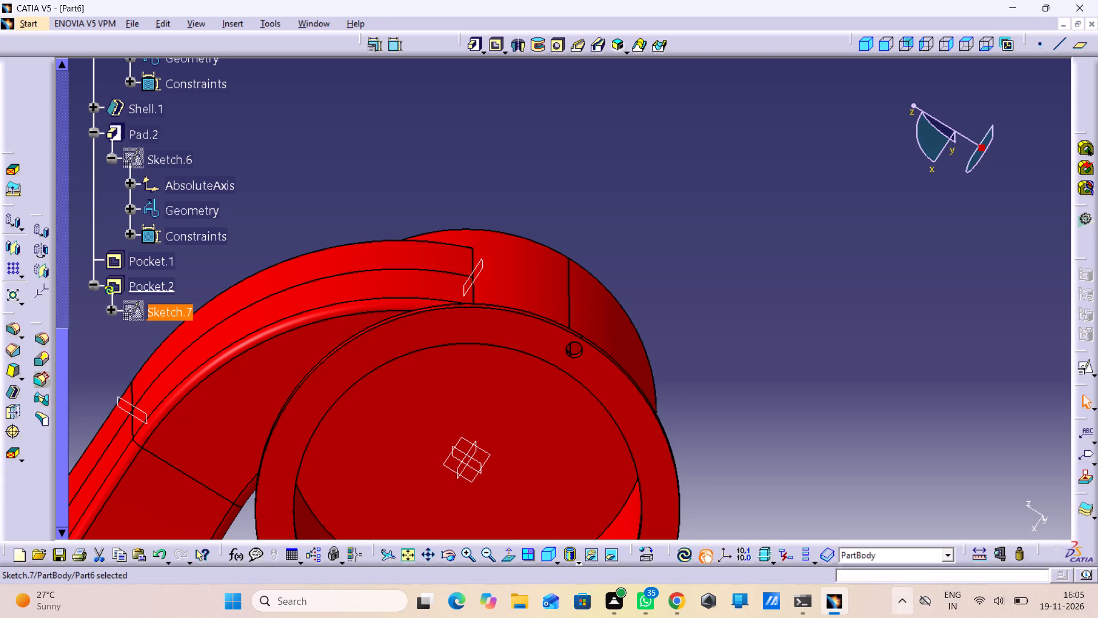
click(685, 556)
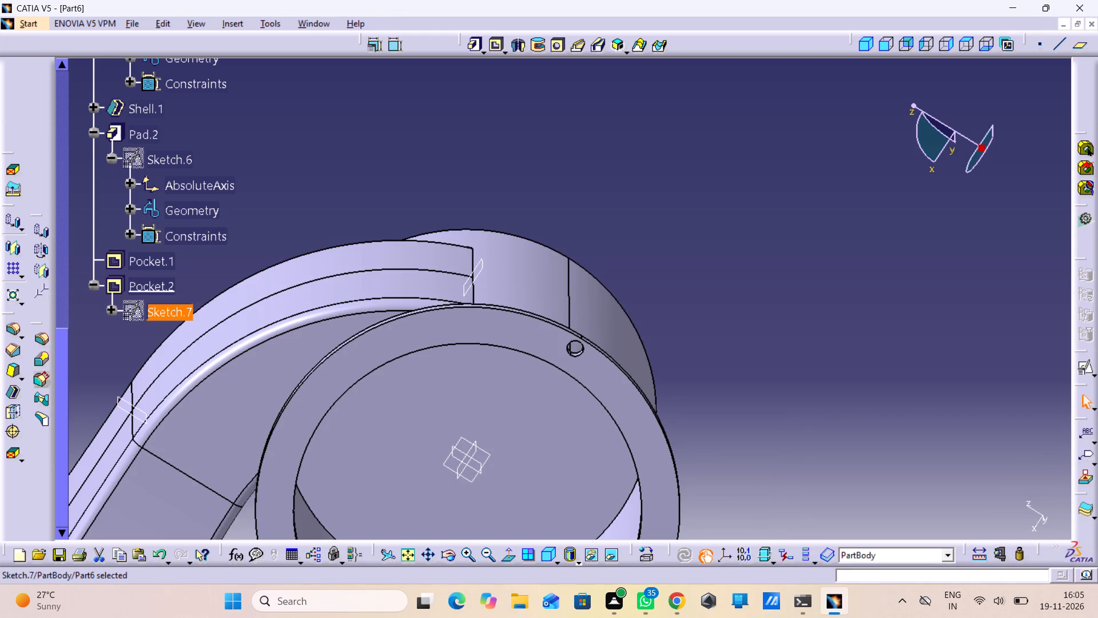
Examine the repositioned small hole on the ring flange from the inner and outer sides, checking its clearance to the cylinder wall.
middle_drag(726, 403, 405, 383)
right_drag(726, 403, 405, 383)
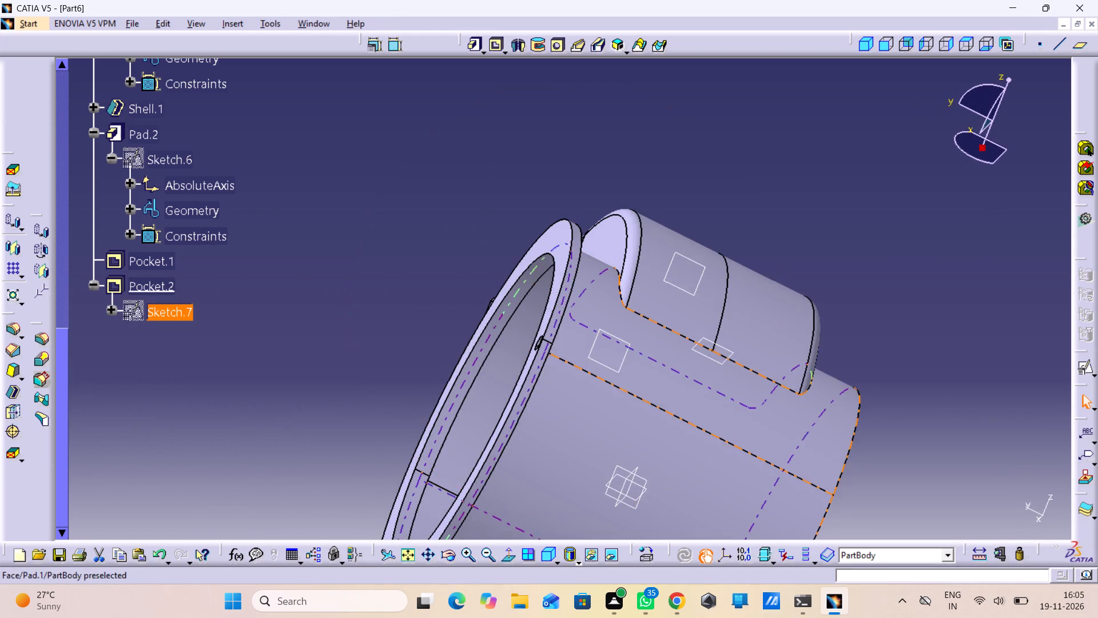
middle_drag(634, 421, 463, 275)
right_drag(635, 415, 463, 275)
middle_drag(469, 328, 390, 169)
right_drag(469, 328, 444, 290)
middle_click(399, 196)
right_click(400, 196)
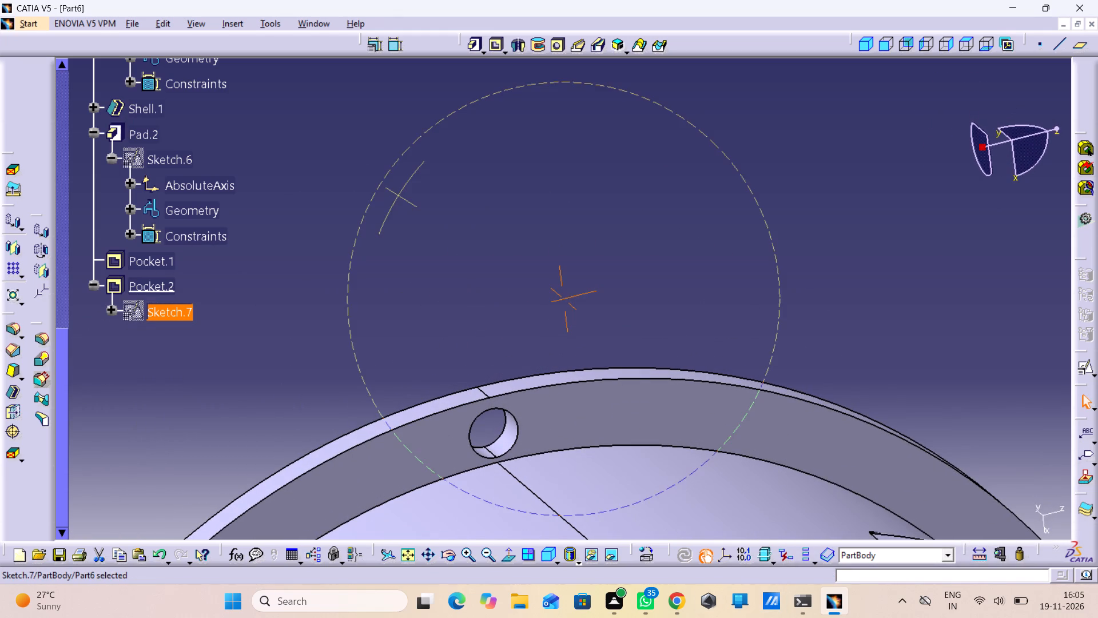
middle_drag(389, 331, 454, 226)
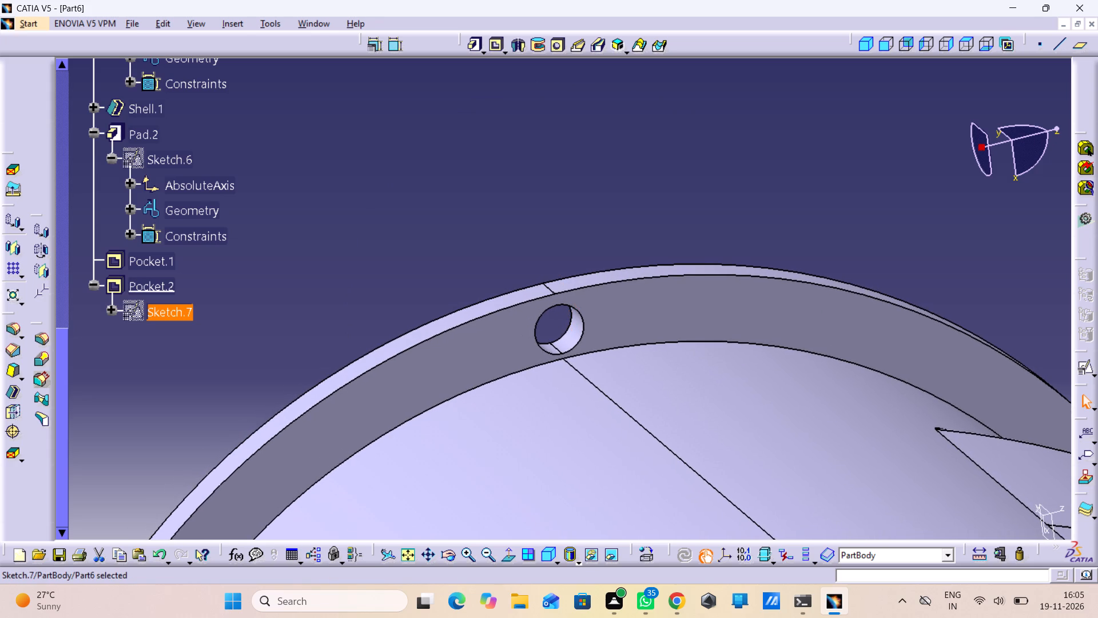
middle_drag(478, 281, 835, 418)
right_drag(478, 281, 835, 418)
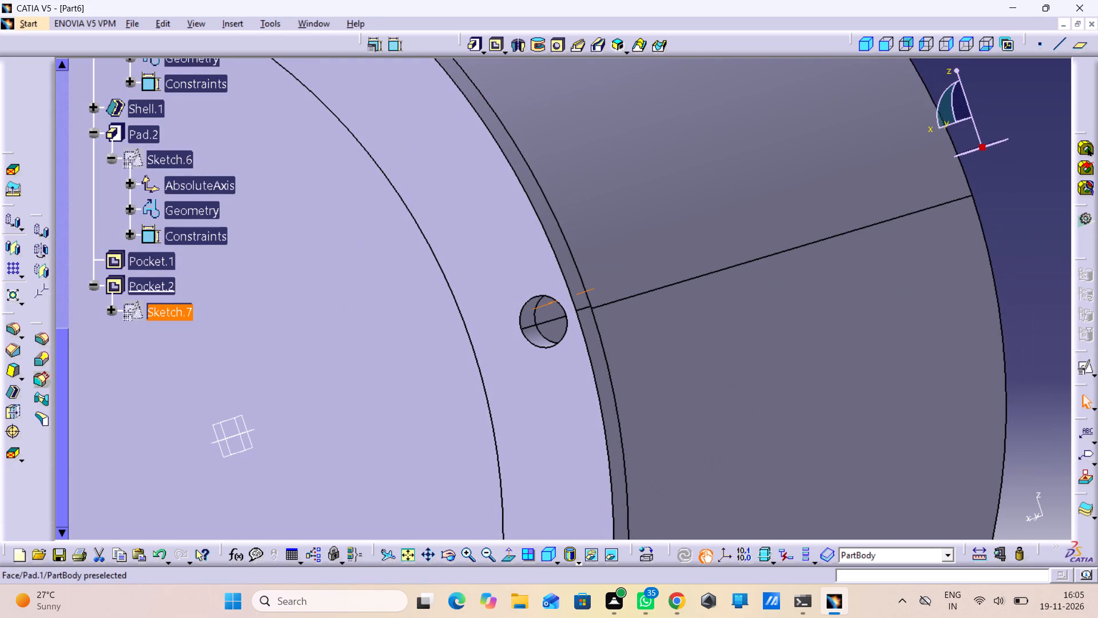
middle_click(878, 377)
right_click(879, 376)
middle_drag(1034, 271, 1039, 342)
right_click(1034, 271)
middle_drag(914, 331, 922, 360)
right_drag(914, 330, 916, 336)
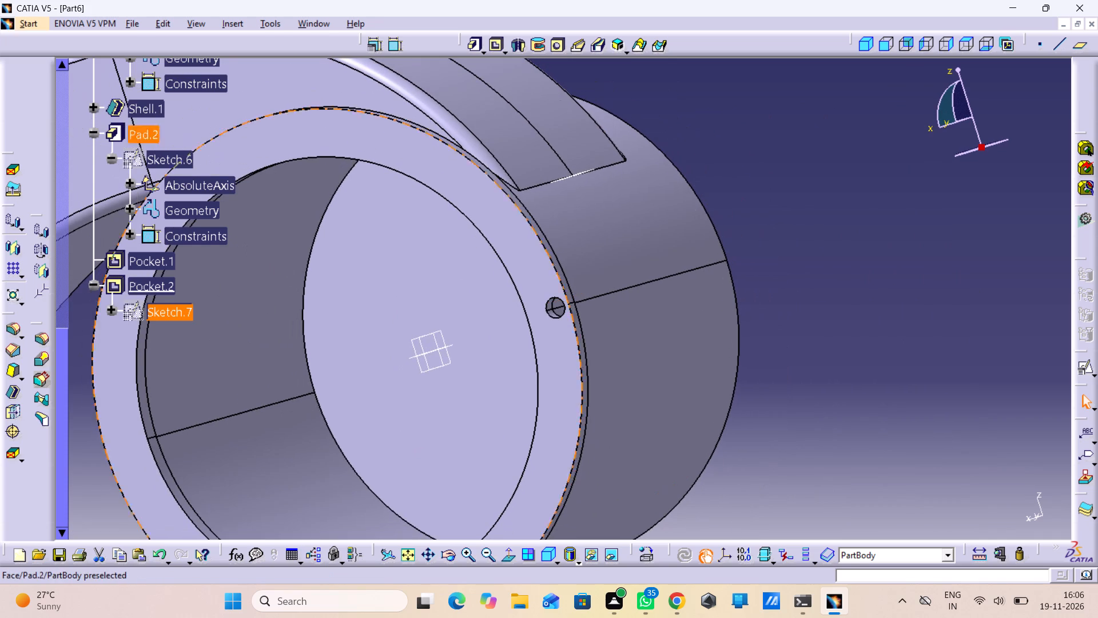
Start a circular pattern of the small hole's pocket with 6 instances spaced as a complete crown.
click(139, 283)
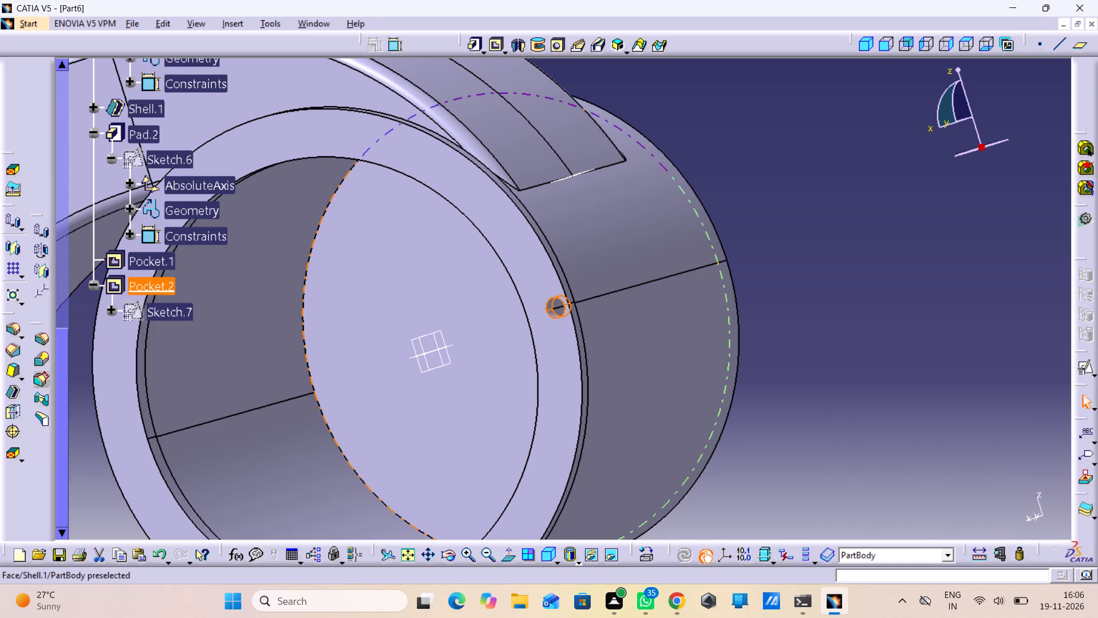
middle_drag(375, 368, 380, 385)
right_drag(375, 368, 375, 375)
click(22, 270)
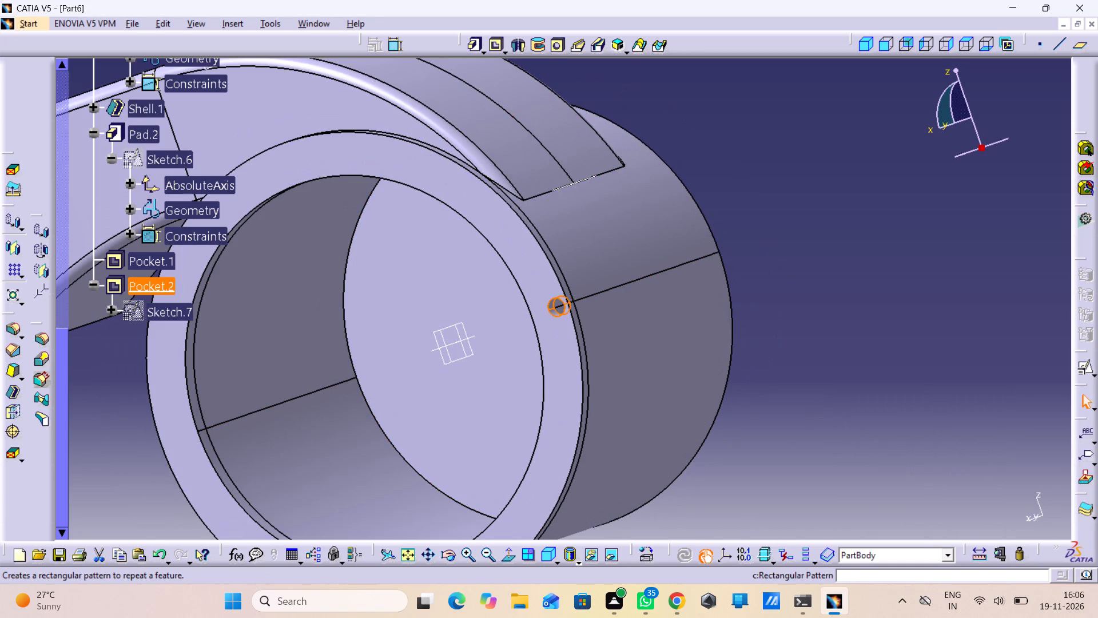
click(63, 279)
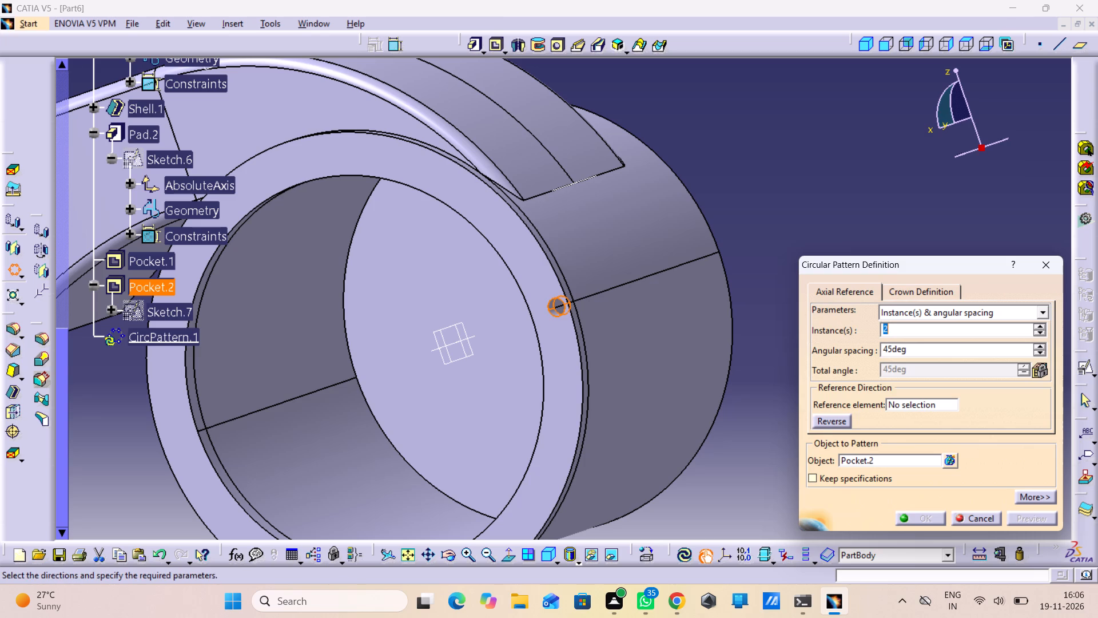
key(6)
click(938, 314)
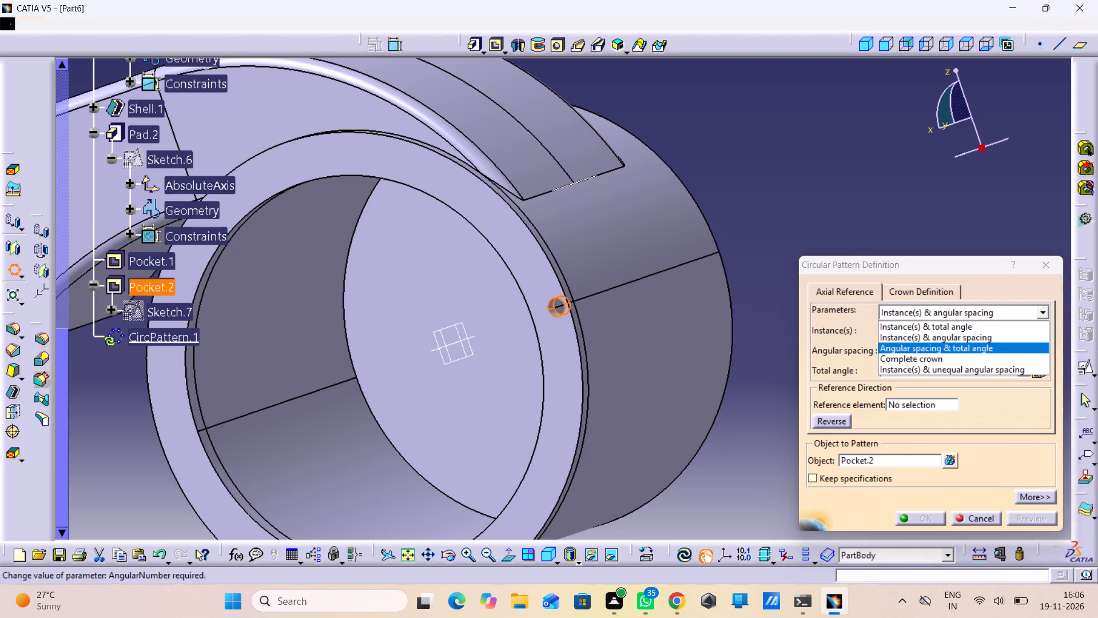
click(940, 354)
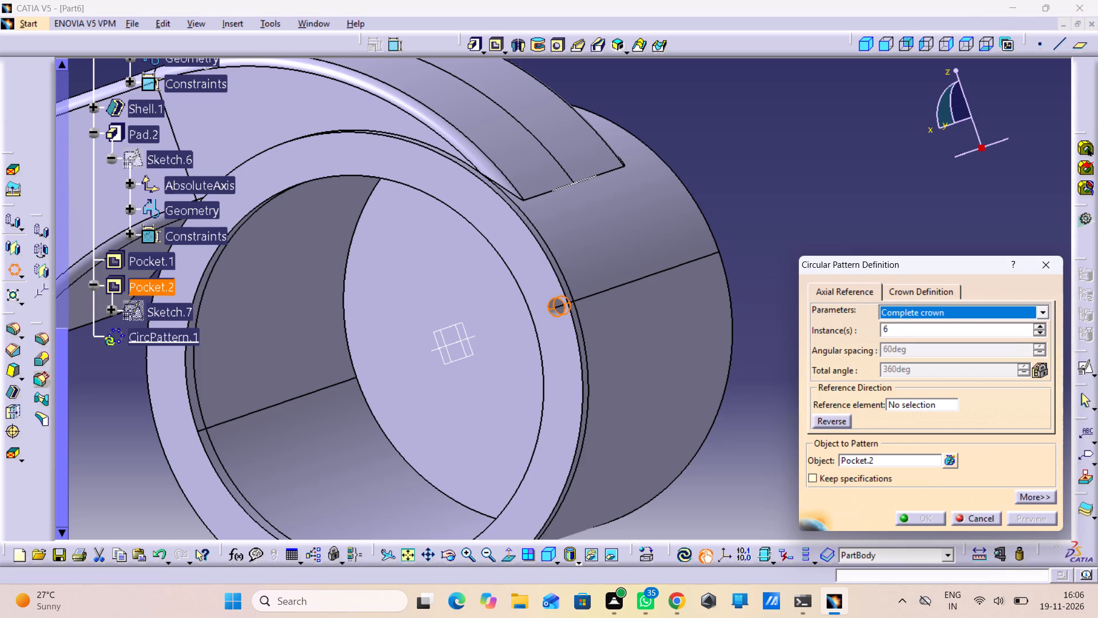
Use the ring flange's flat face as the pattern's reference element, preview the holes from both sides and complete the circular pattern.
right_click(908, 401)
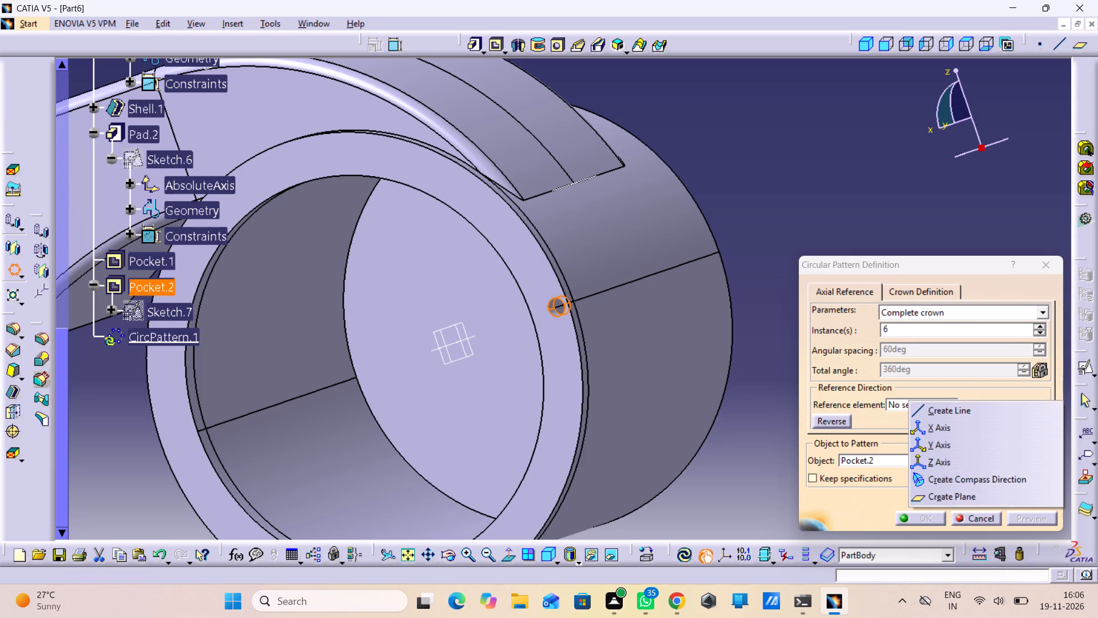
click(568, 348)
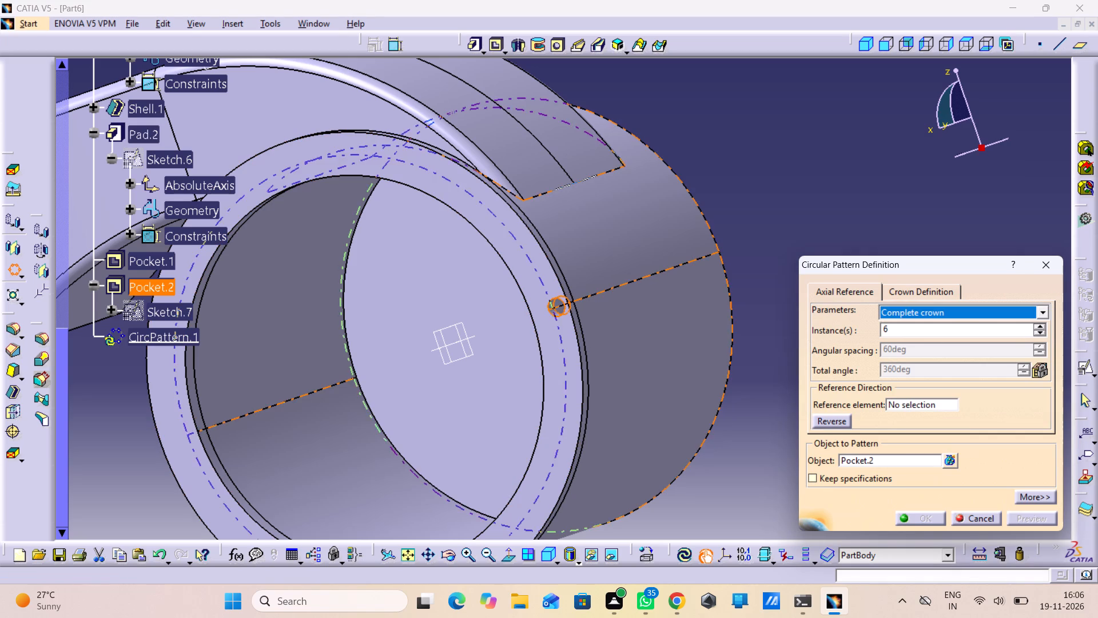
click(915, 406)
click(915, 406)
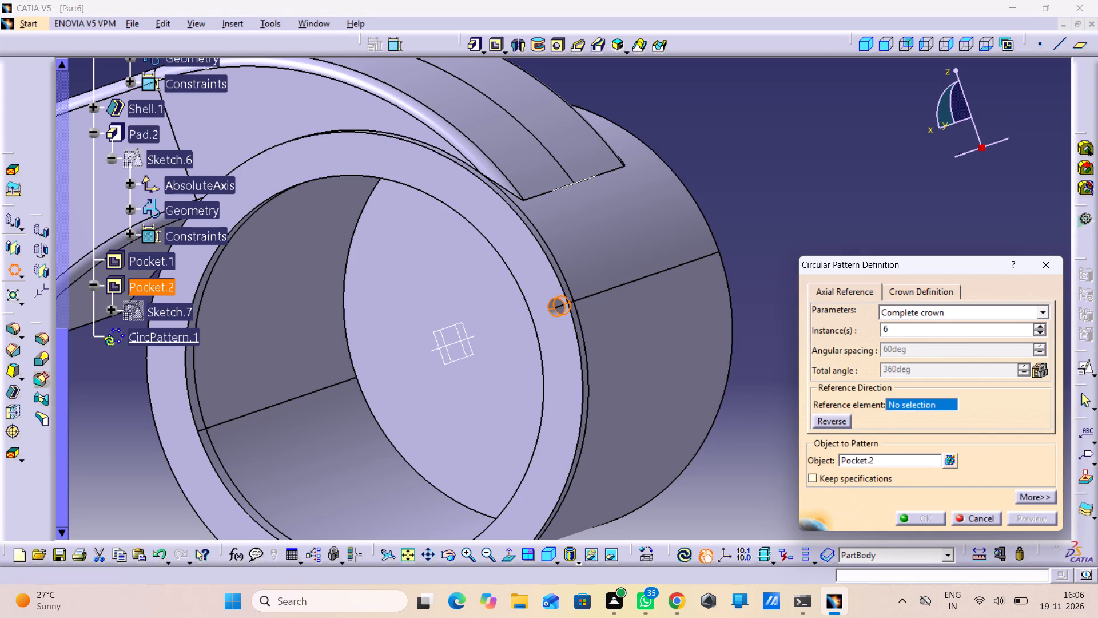
click(552, 377)
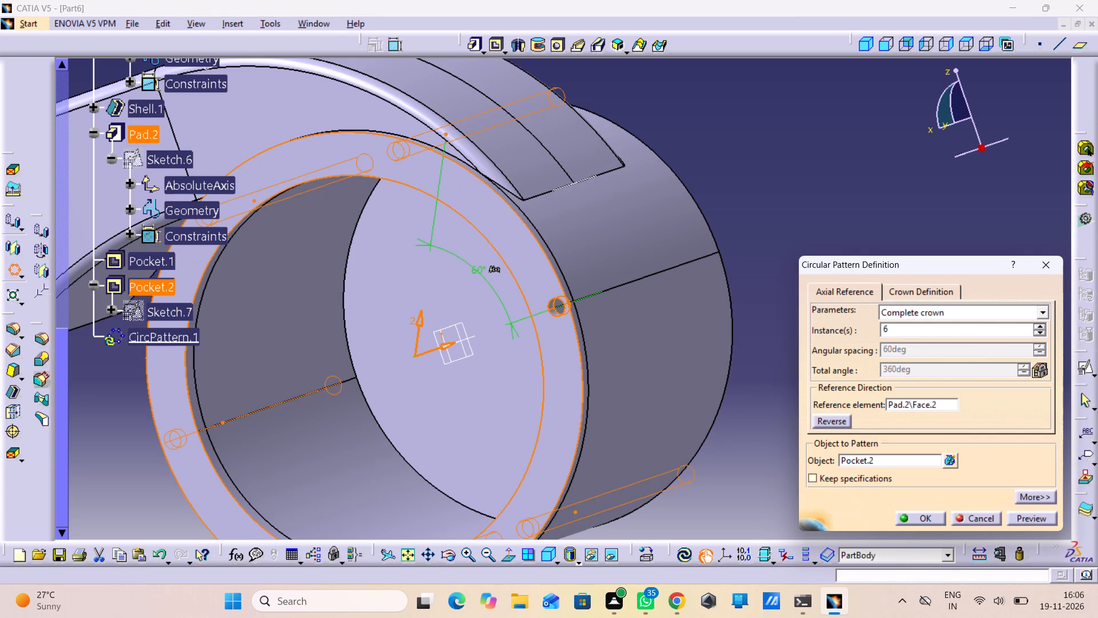
click(1039, 514)
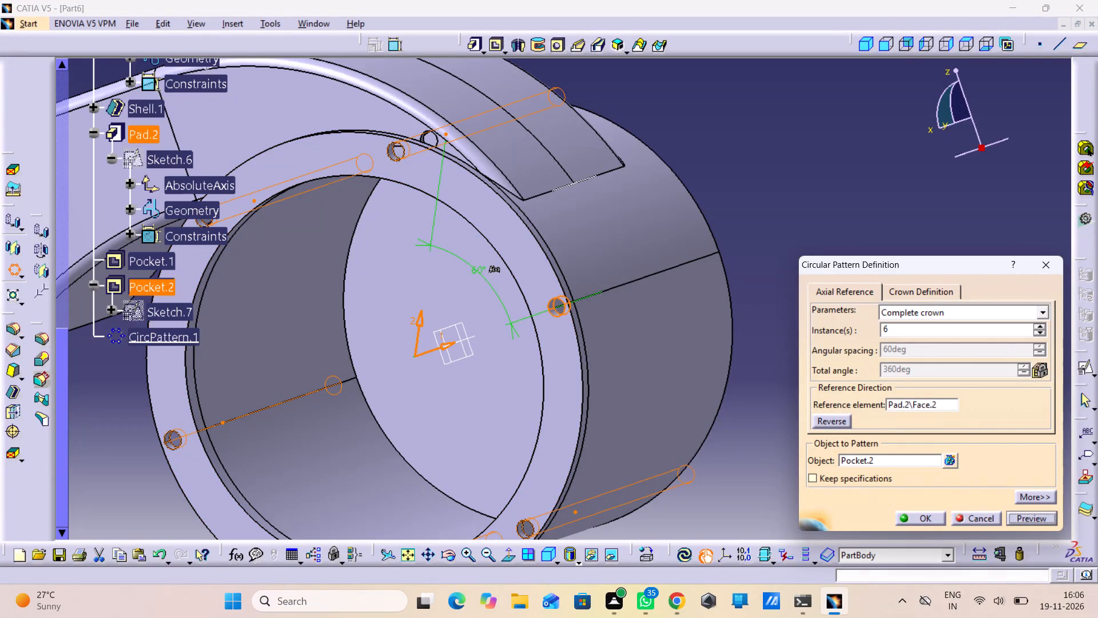
middle_drag(606, 304, 506, 334)
right_drag(595, 302, 506, 334)
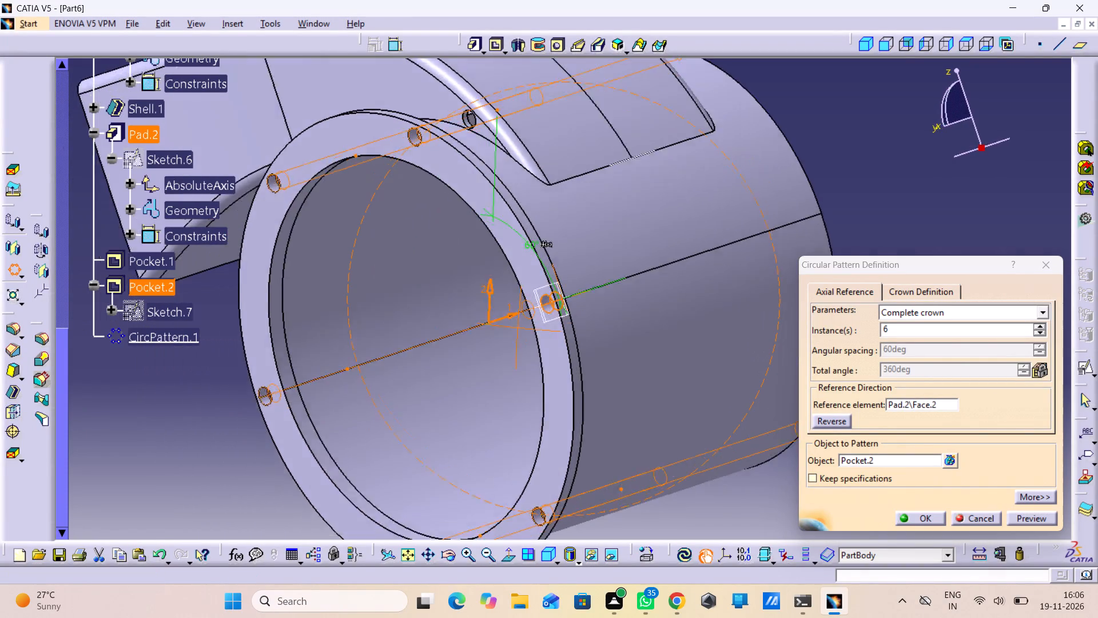
middle_drag(506, 334, 335, 291)
right_drag(506, 334, 335, 291)
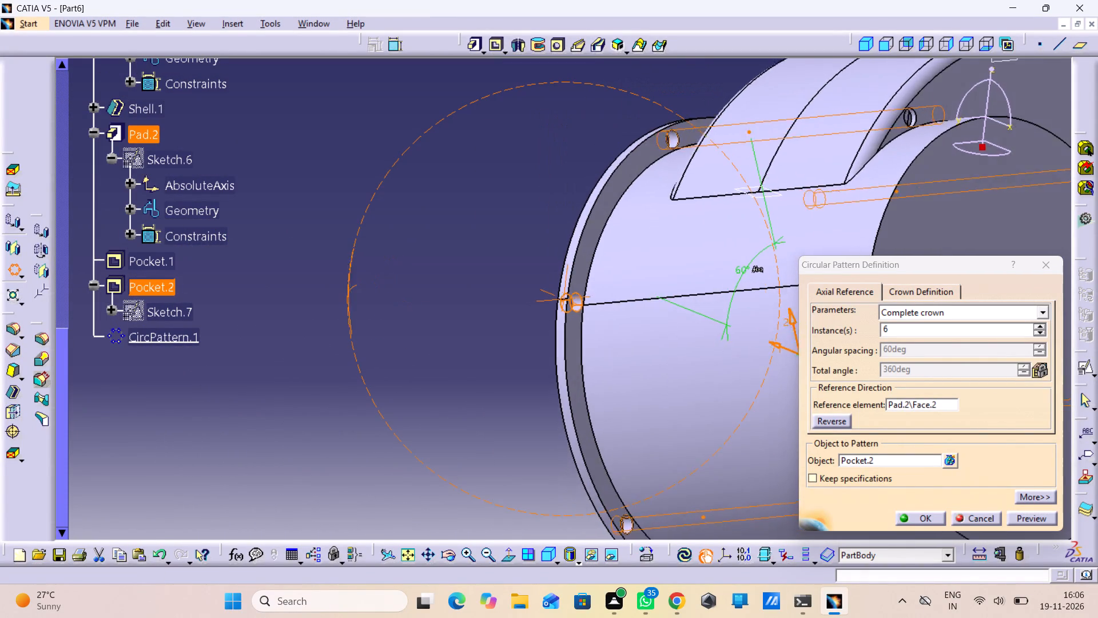
middle_drag(335, 291, 497, 287)
right_drag(335, 291, 499, 287)
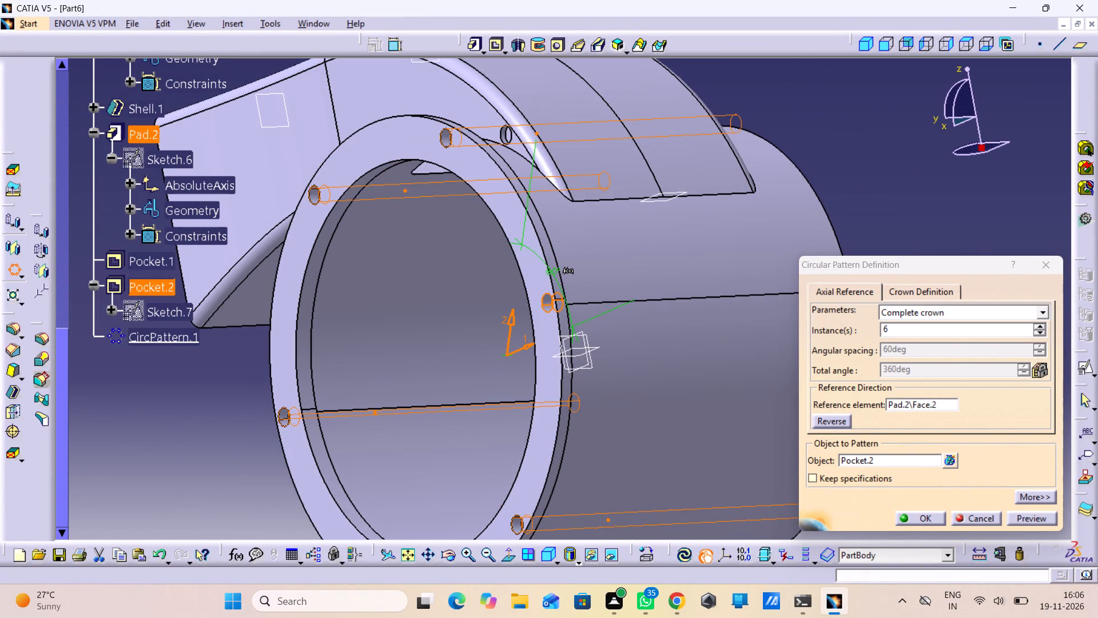
click(912, 517)
click(936, 434)
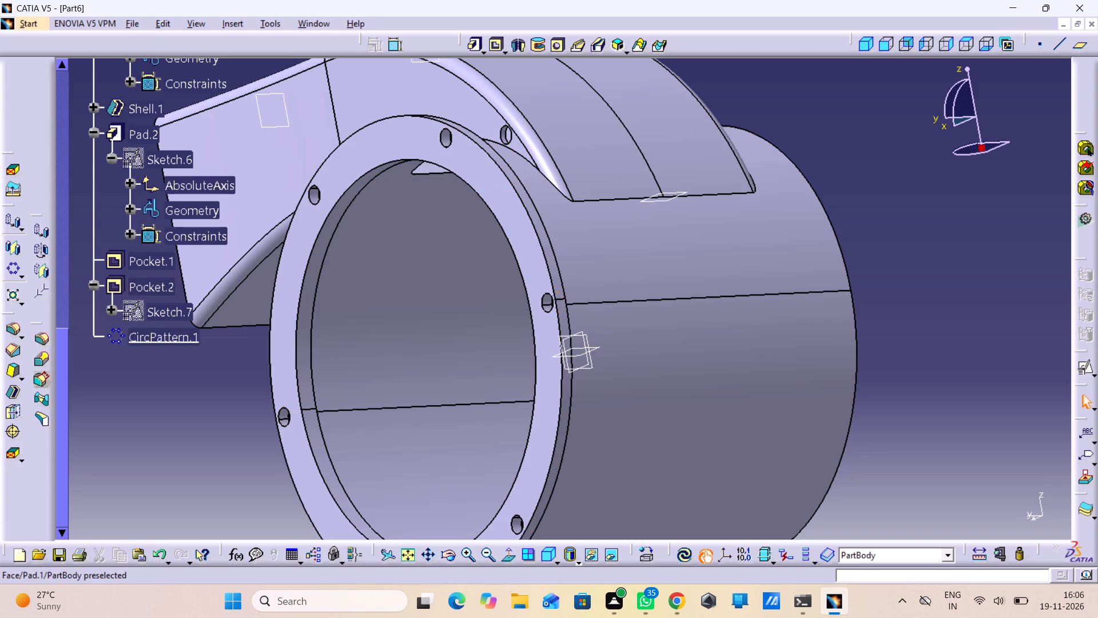
Set the small hole's pocket depth to 2 mm and update the part so the patterned holes follow.
double_click(135, 289)
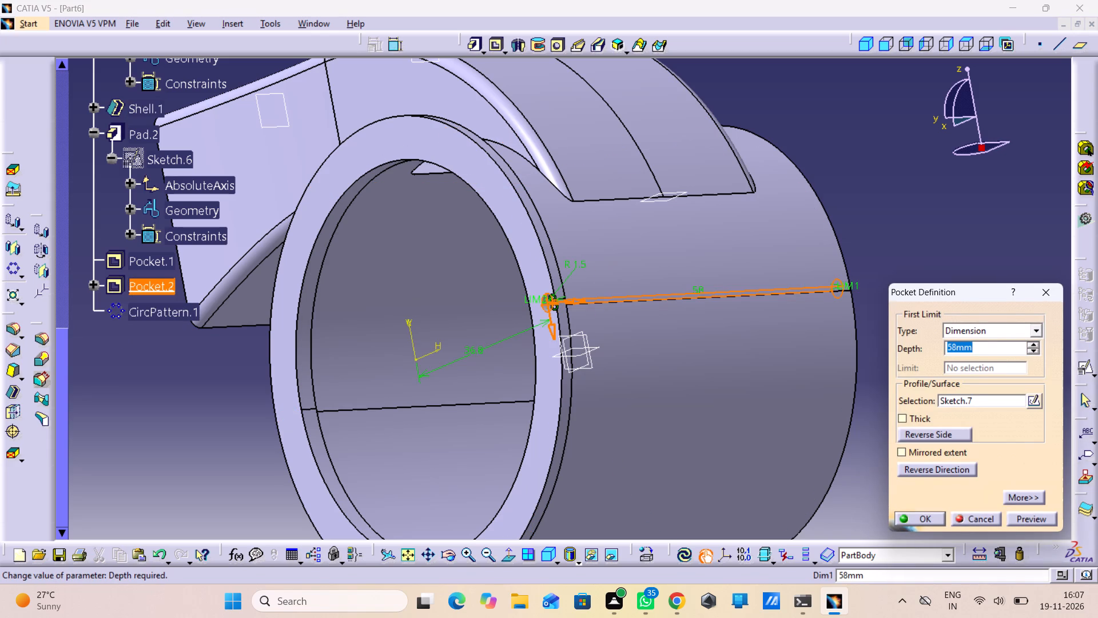
key(2)
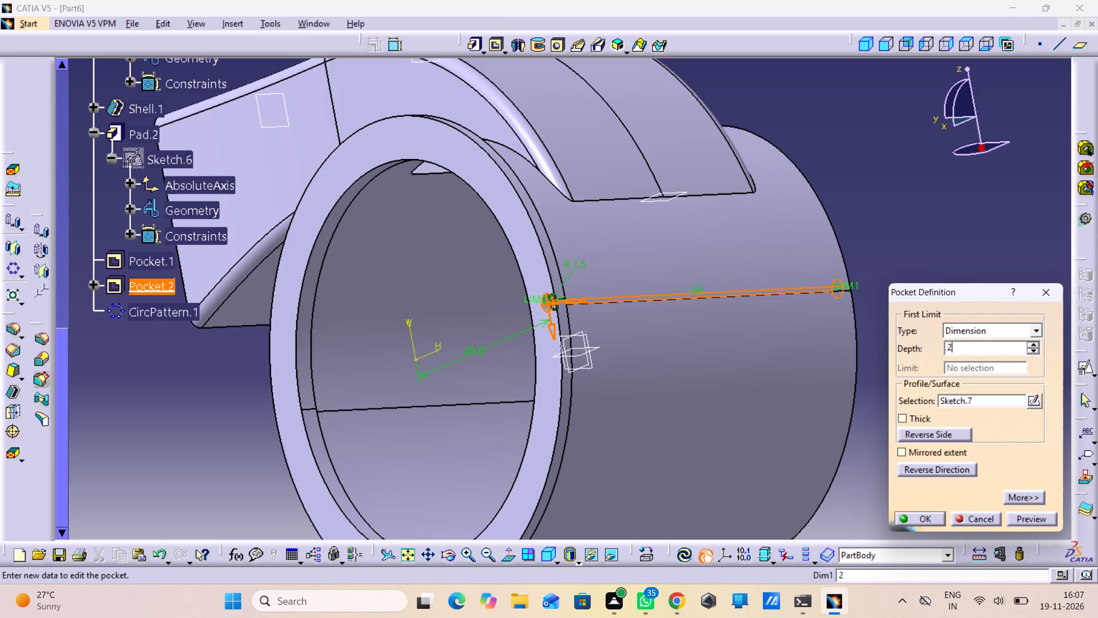
click(1021, 521)
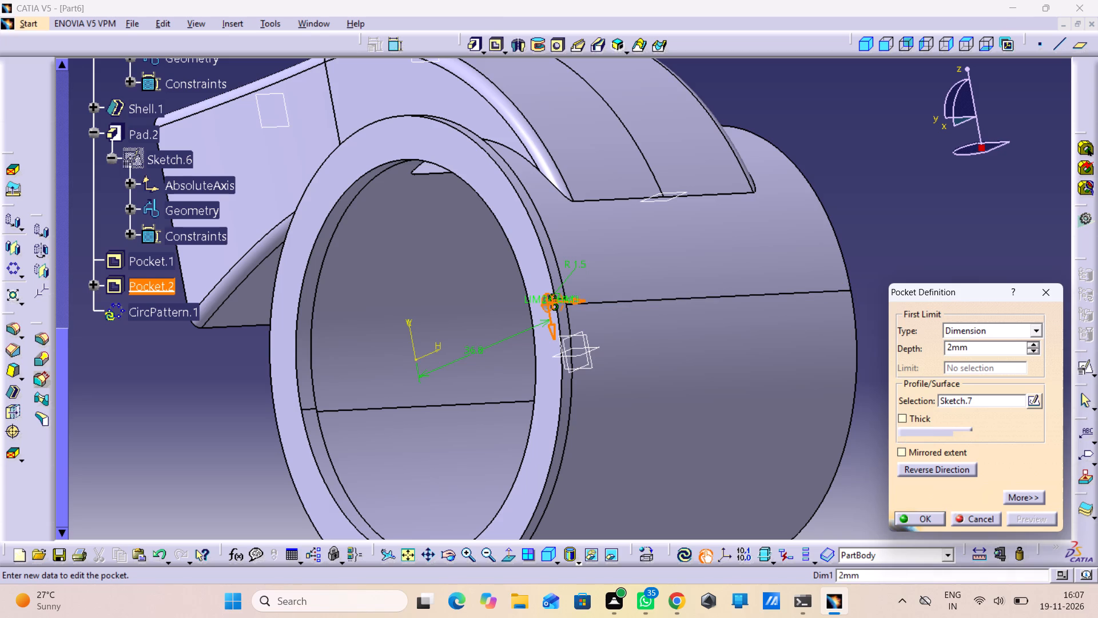
click(916, 518)
click(900, 492)
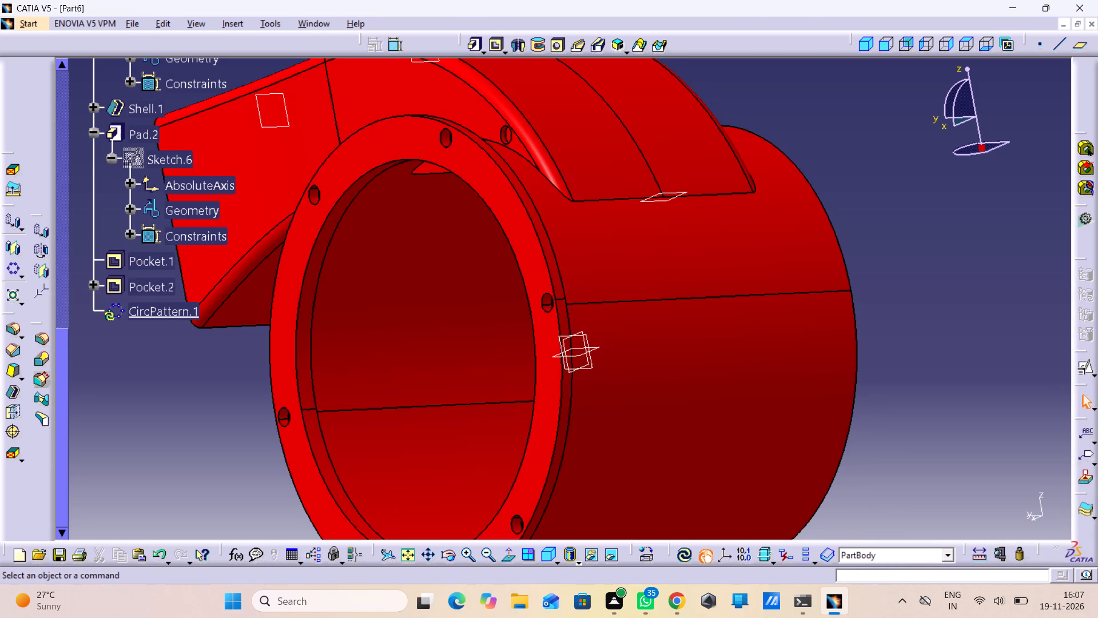
click(681, 556)
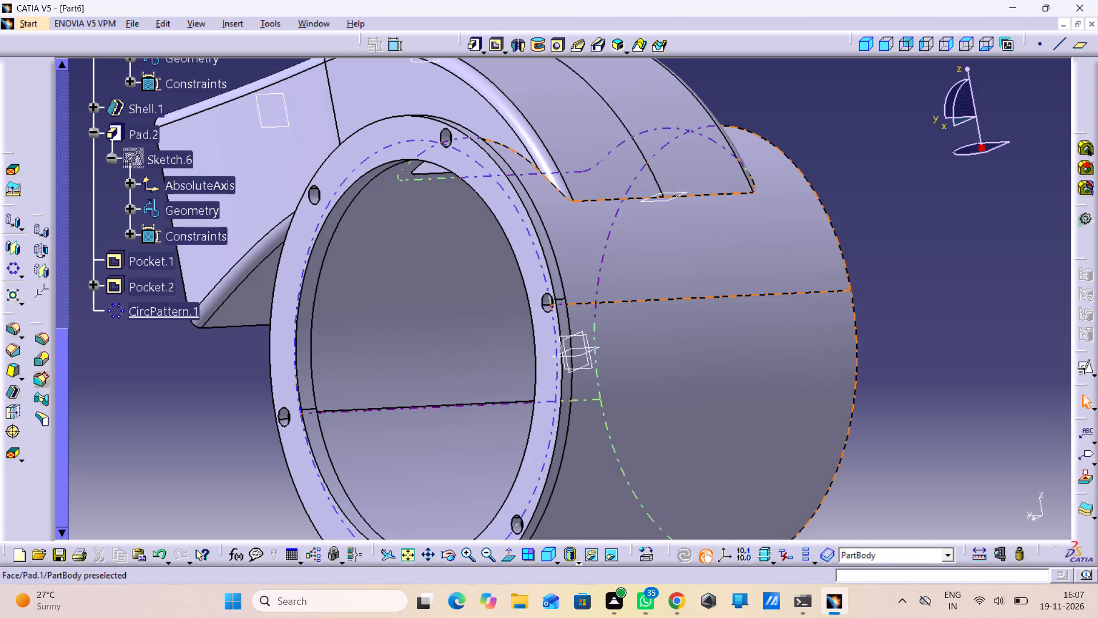
Examine the whole part from the flange's open end and from behind to check the patterned holes.
middle_drag(930, 374, 949, 446)
scroll(931, 373, down, 1)
right_drag(933, 373, 934, 378)
middle_drag(354, 327, 534, 339)
right_drag(361, 327, 534, 339)
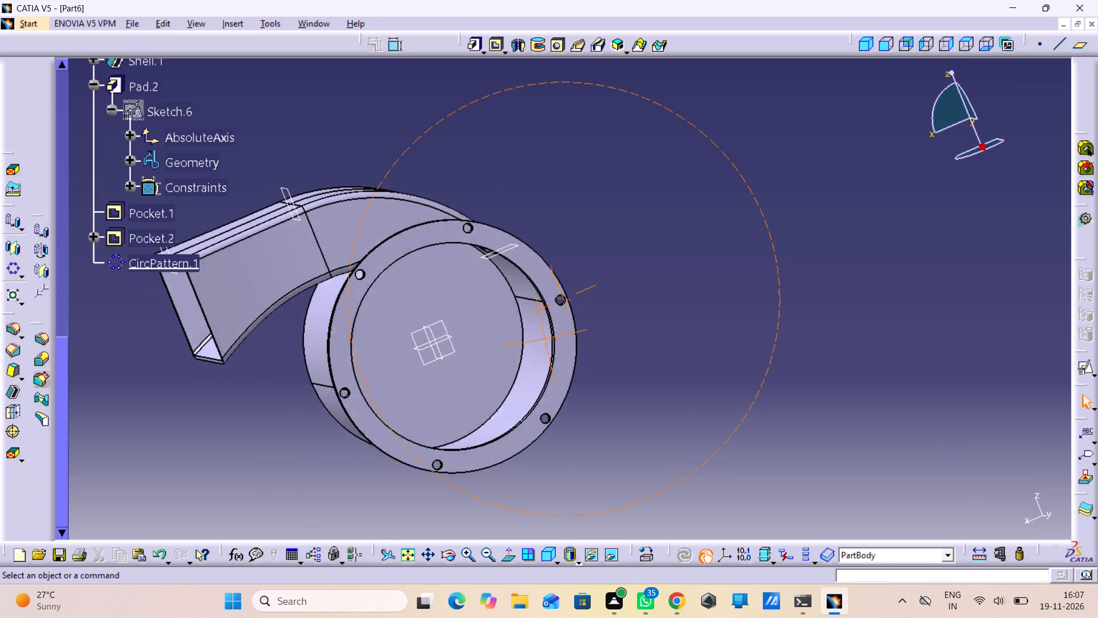
right_drag(534, 339, 17, 269)
middle_drag(534, 339, 17, 269)
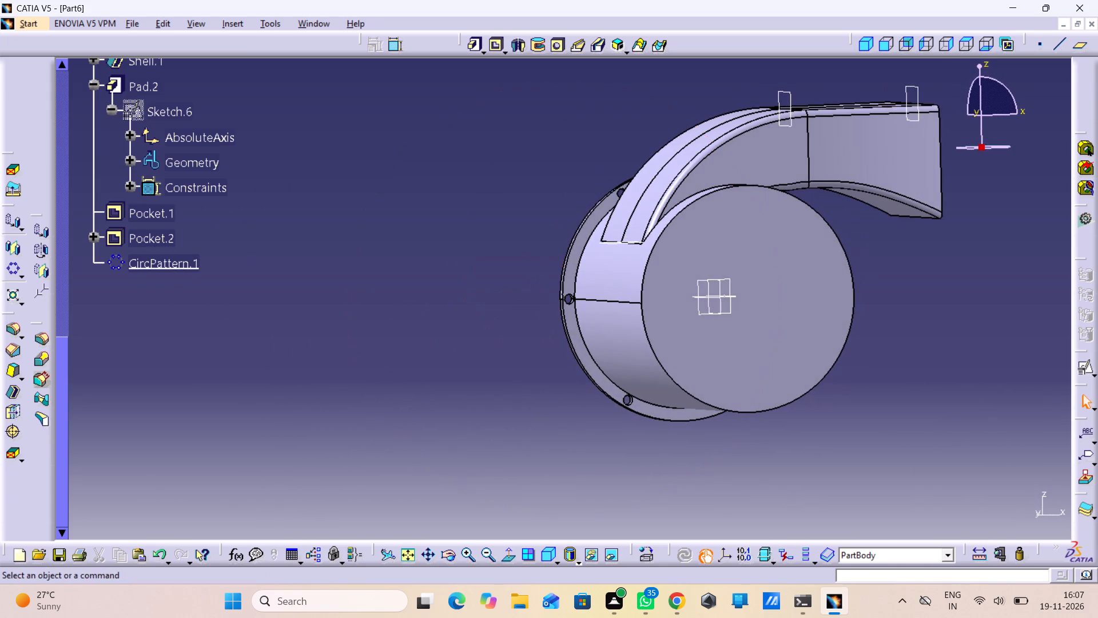
Examine the part from behind, from the duct outlet and from the flange's open end to check the patterned holes.
middle_drag(596, 429, 457, 385)
right_drag(596, 429, 457, 385)
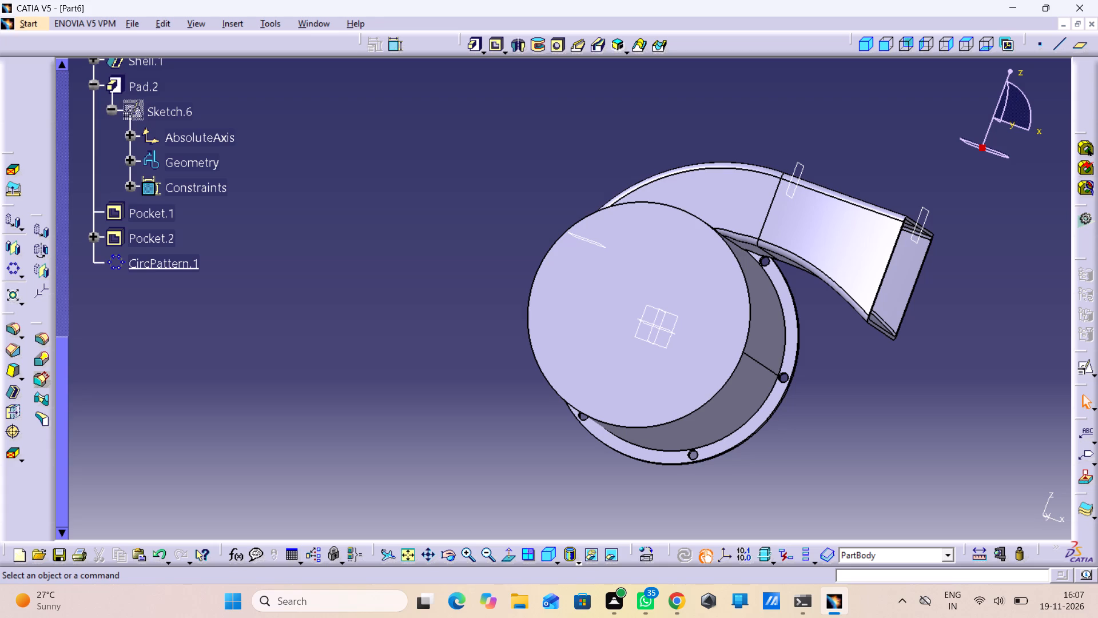
middle_drag(926, 443, 893, 417)
right_drag(926, 443, 893, 417)
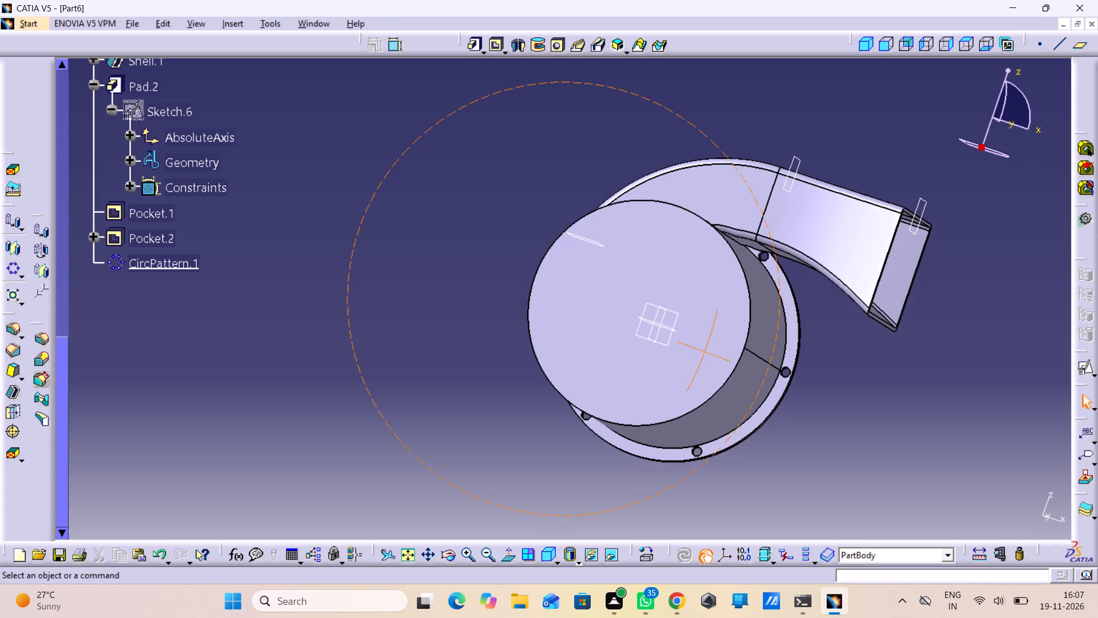
middle_drag(893, 417, 690, 361)
right_drag(893, 417, 693, 359)
middle_drag(825, 395, 595, 303)
right_drag(828, 390, 595, 303)
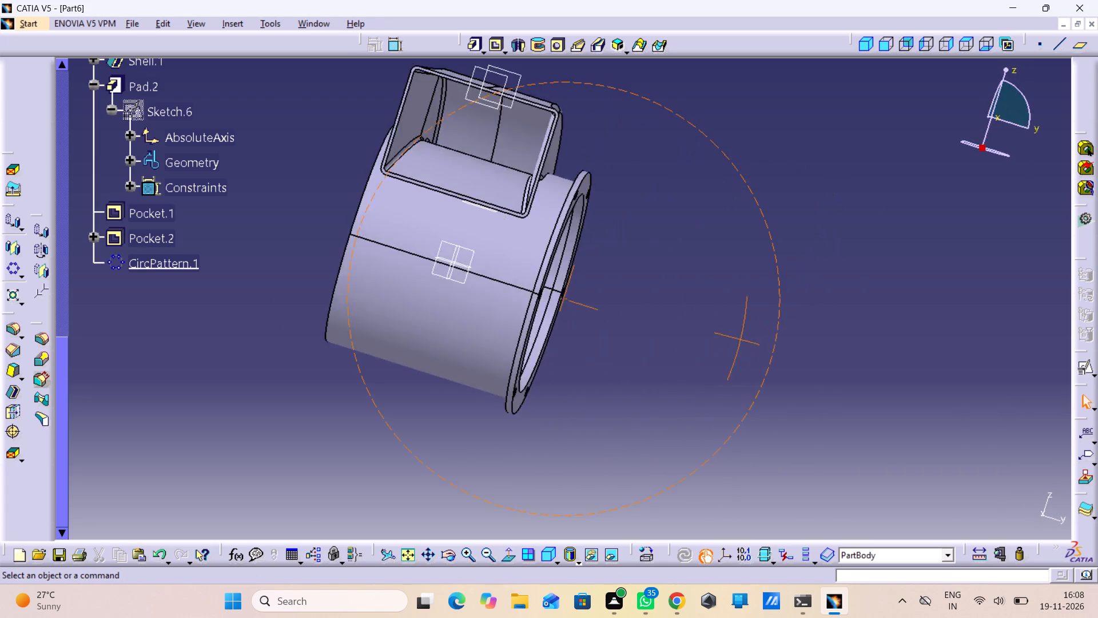
middle_drag(595, 303, 622, 307)
right_drag(595, 303, 622, 307)
middle_drag(638, 310, 840, 399)
middle_drag(769, 443, 749, 414)
right_drag(768, 443, 749, 414)
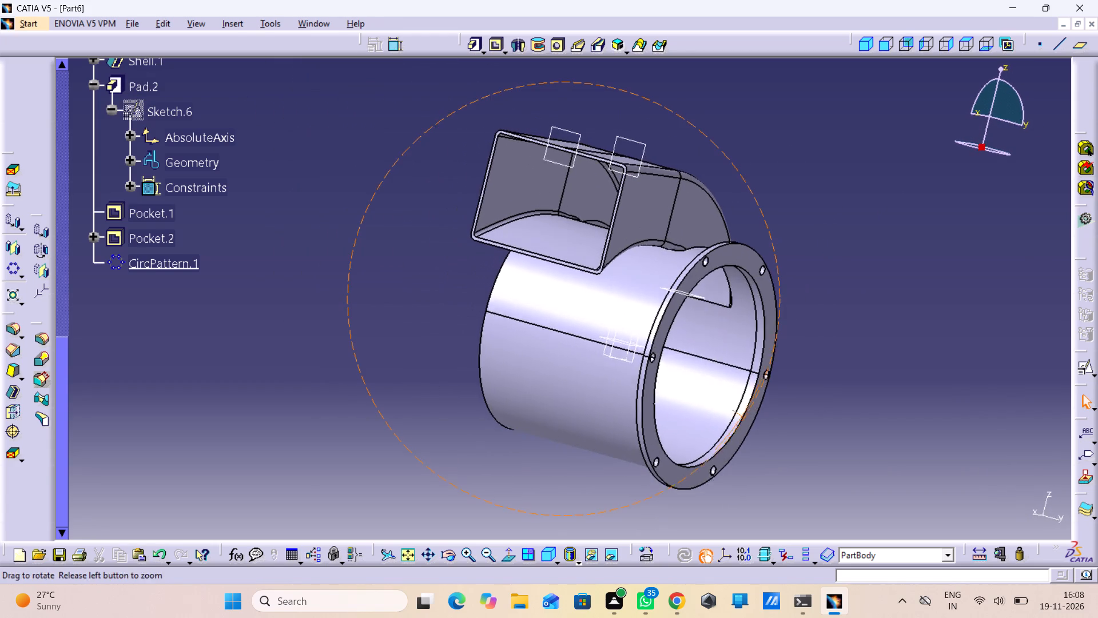
middle_drag(749, 414, 585, 209)
right_drag(749, 414, 615, 237)
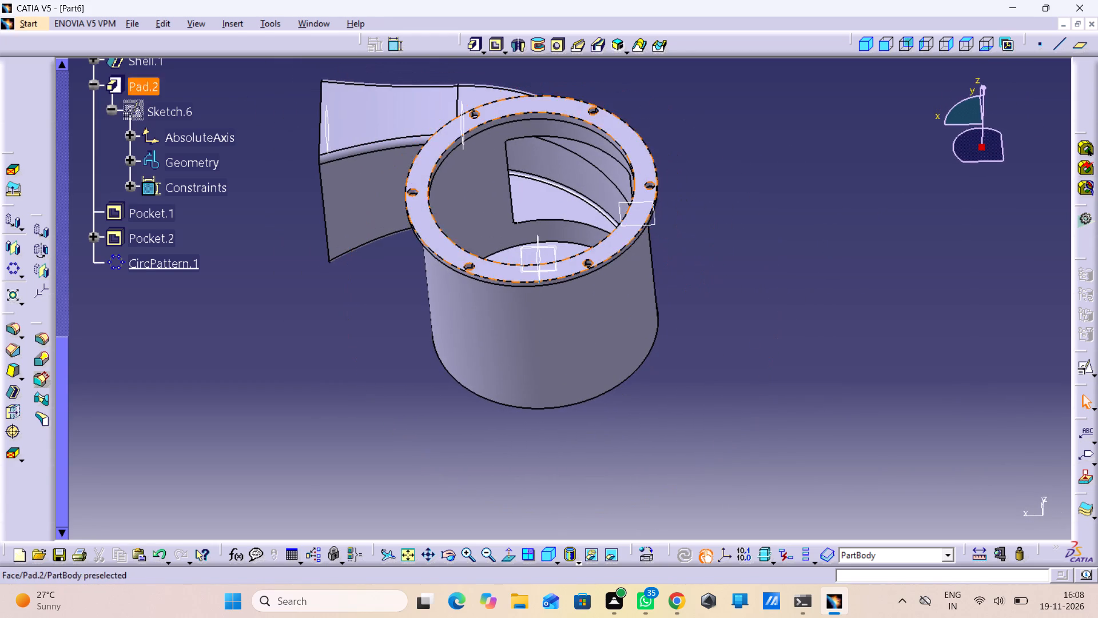
middle_drag(710, 240, 734, 371)
right_drag(705, 240, 734, 371)
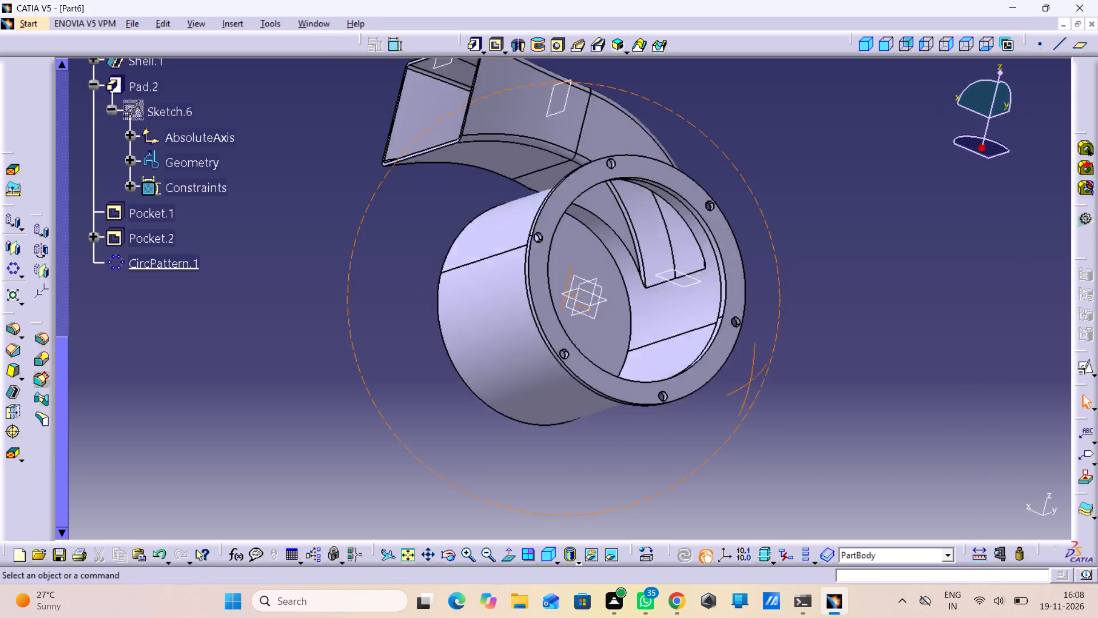
right_drag(734, 371, 825, 423)
middle_drag(734, 371, 825, 423)
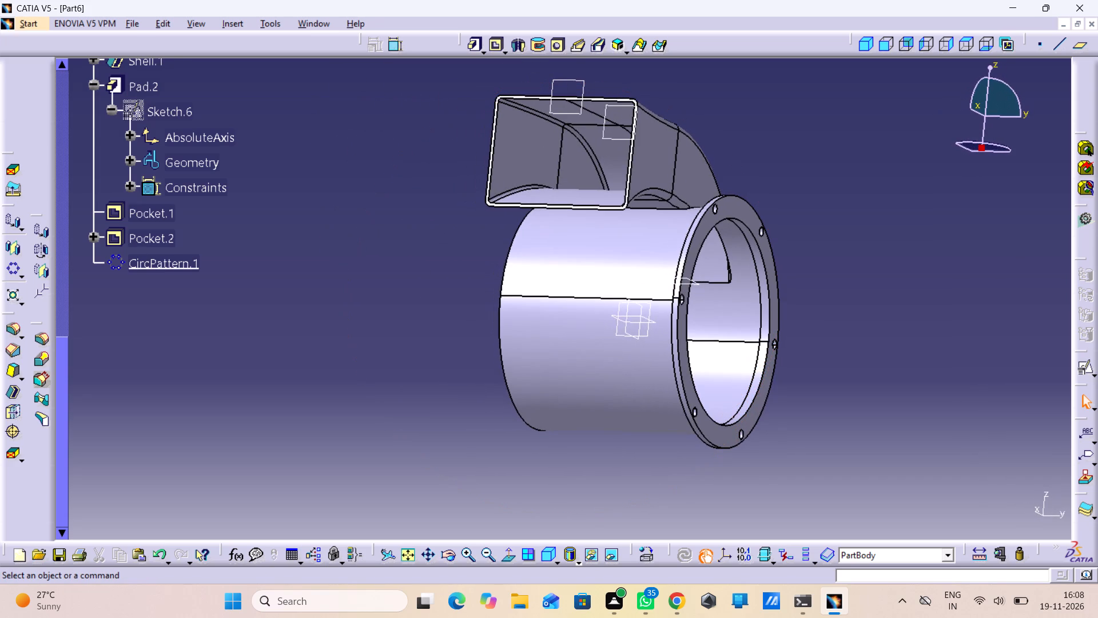
Hide Plane.3, the horizontal reference plane beside the ring flange.
scroll(775, 414, up, 1)
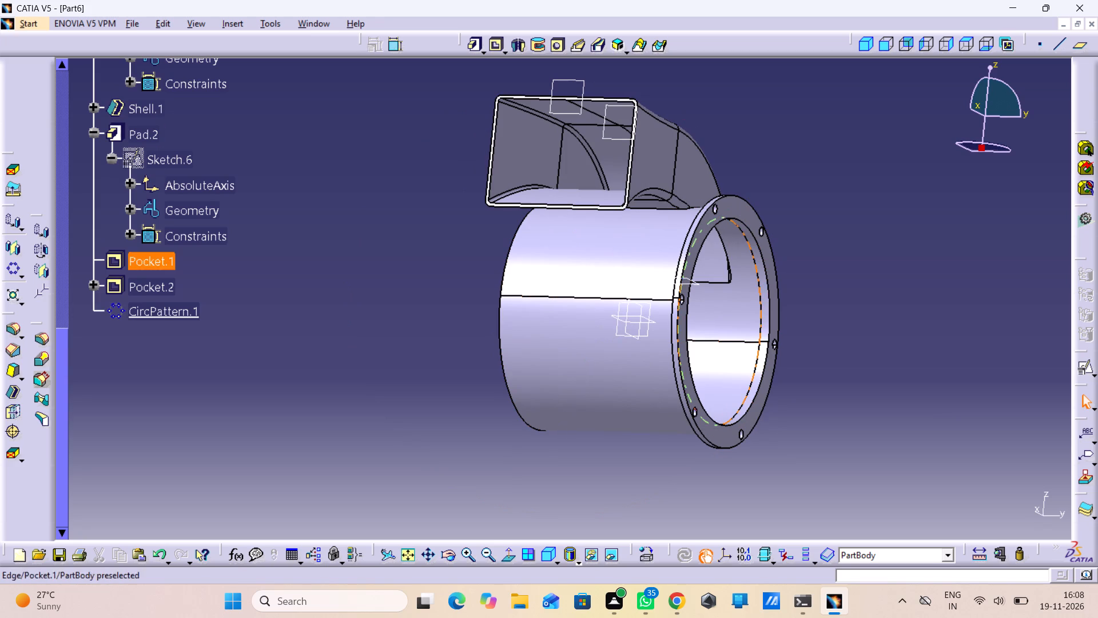
right_click(687, 276)
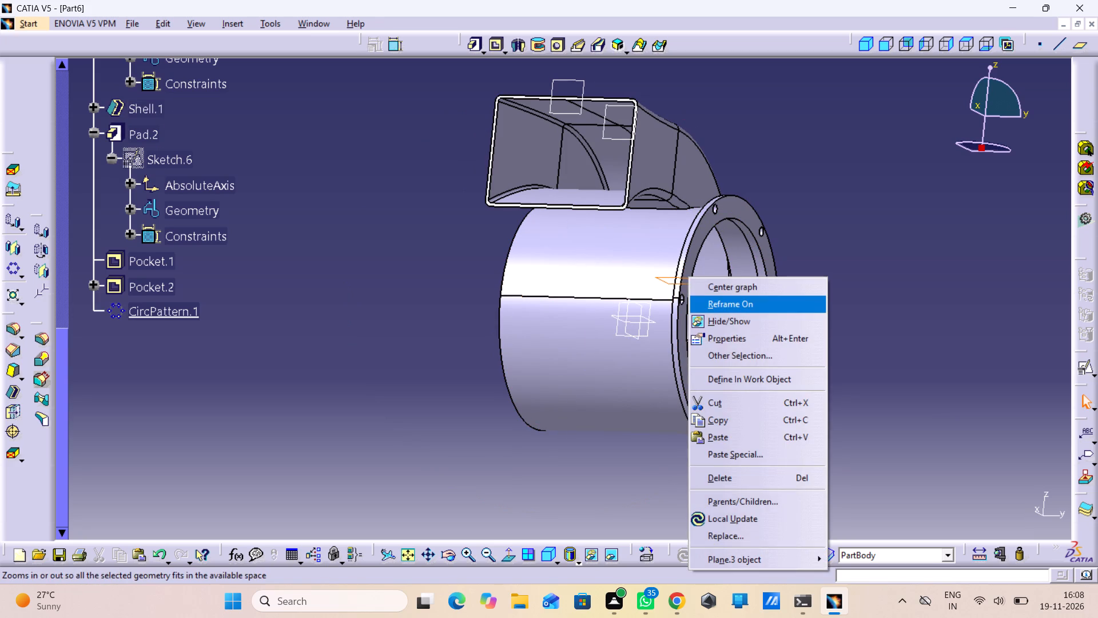
click(709, 323)
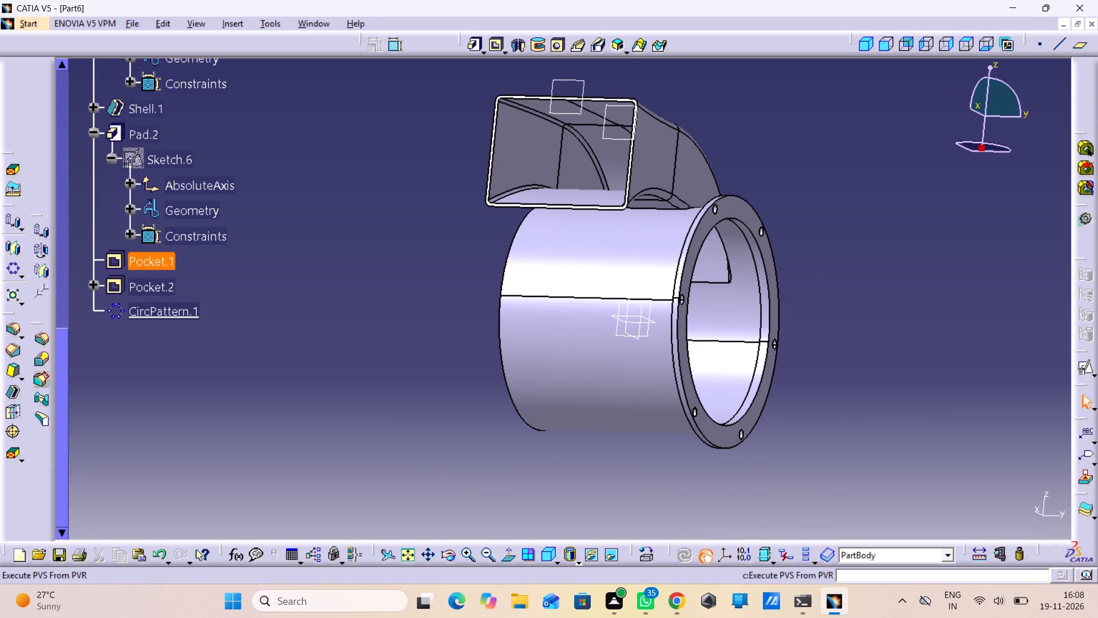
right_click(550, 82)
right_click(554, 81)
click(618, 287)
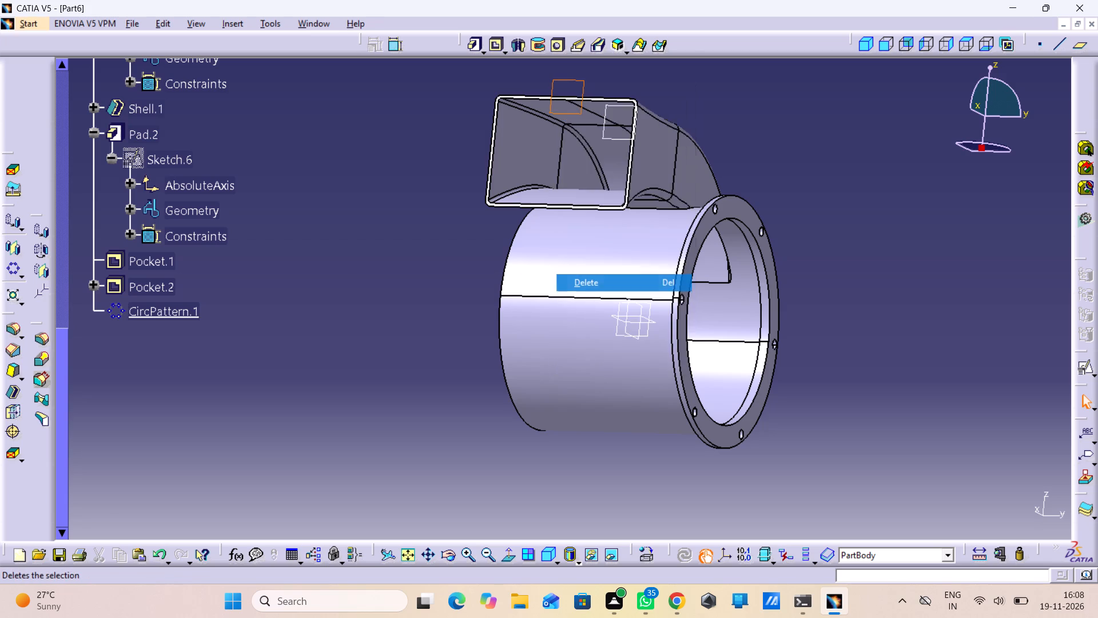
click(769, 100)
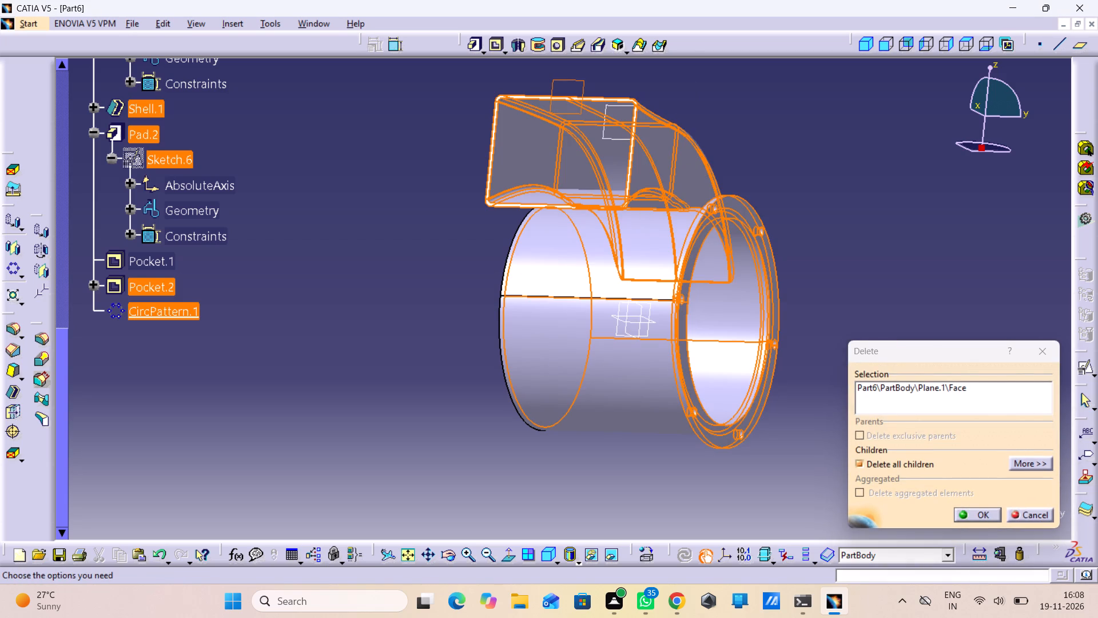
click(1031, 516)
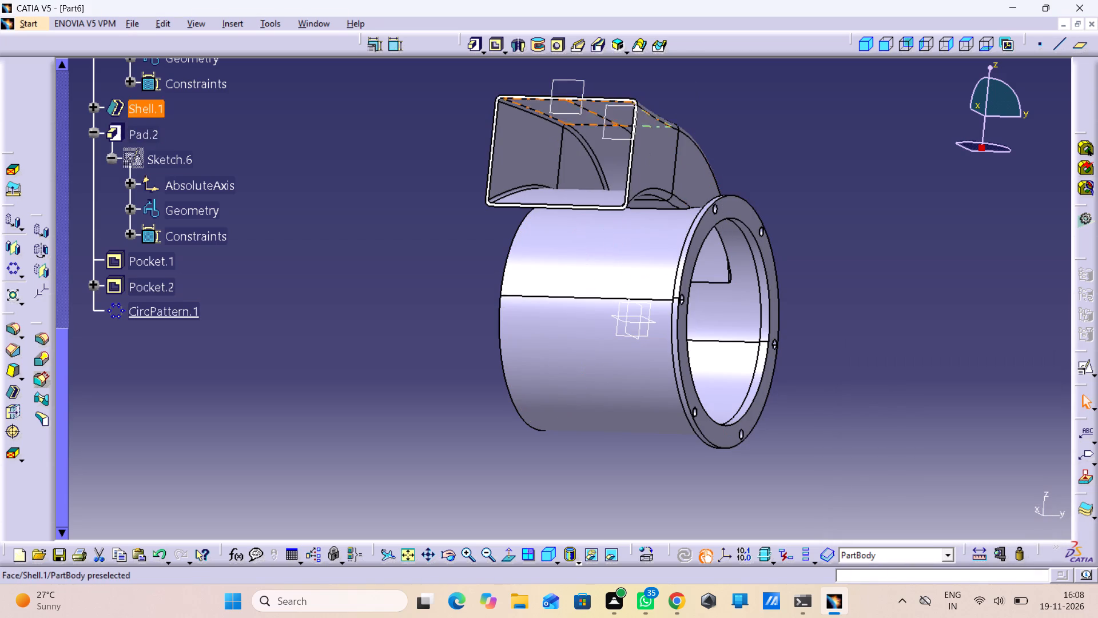
Hide Plane.1 and Plane.2, the two reference planes near the top of the duct.
right_click(582, 81)
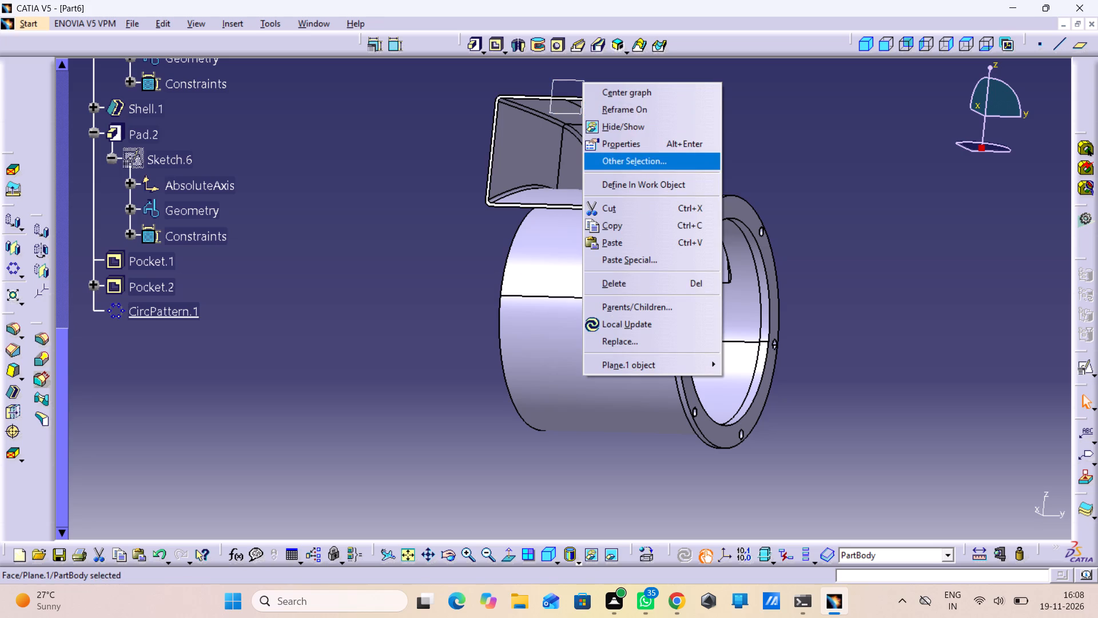
click(636, 126)
right_click(618, 106)
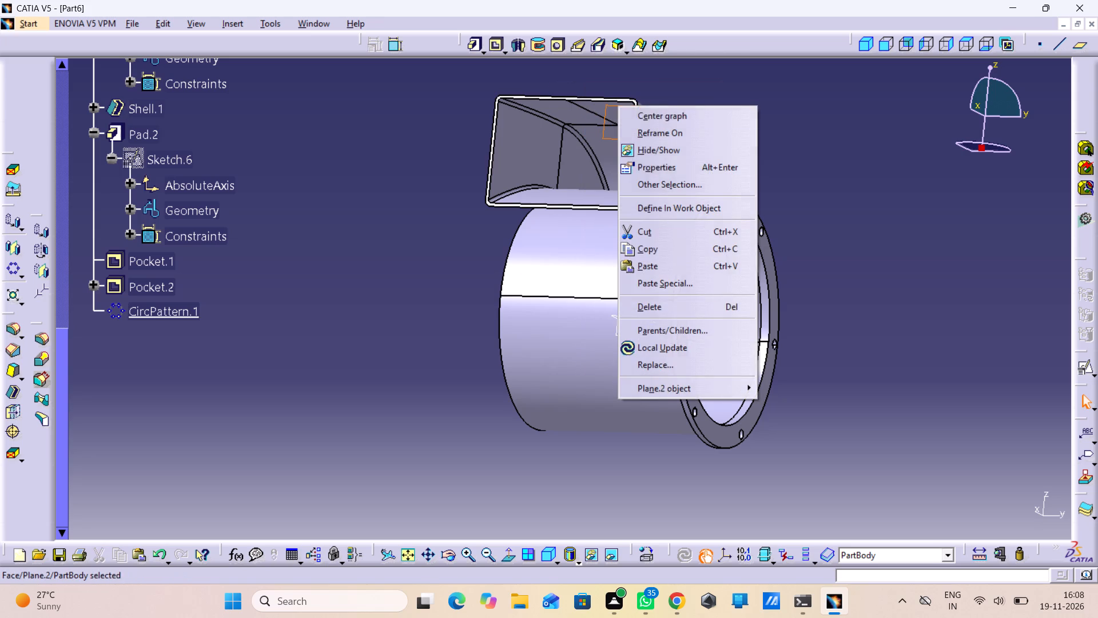
click(659, 147)
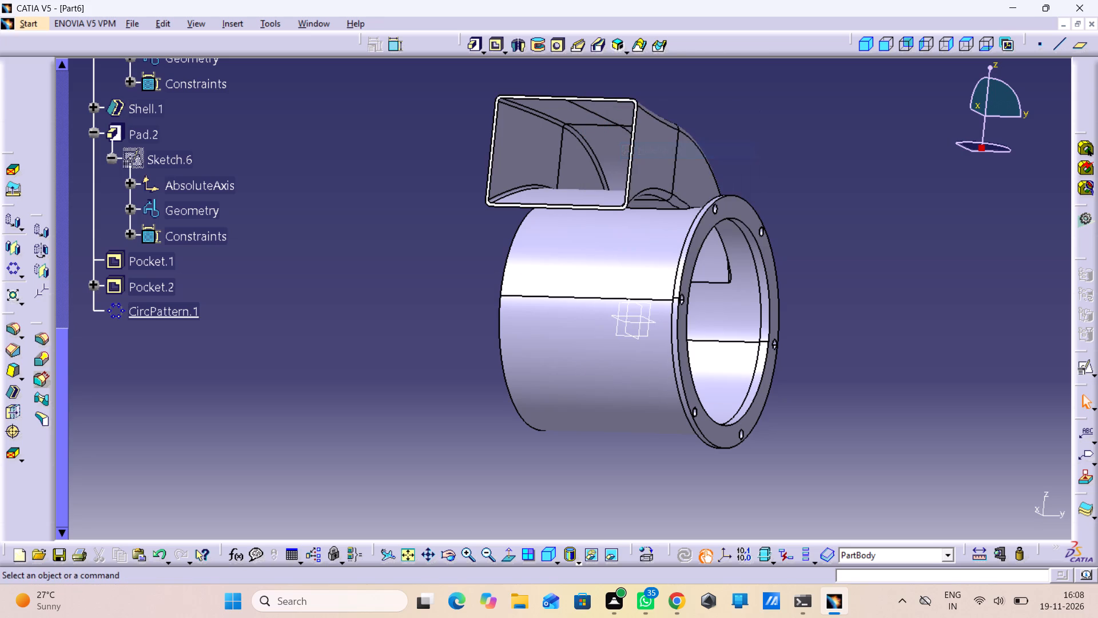
Examine the part from the flange's open end, and set it to a centred isometric view.
middle_drag(806, 162, 598, 215)
right_drag(801, 159, 598, 215)
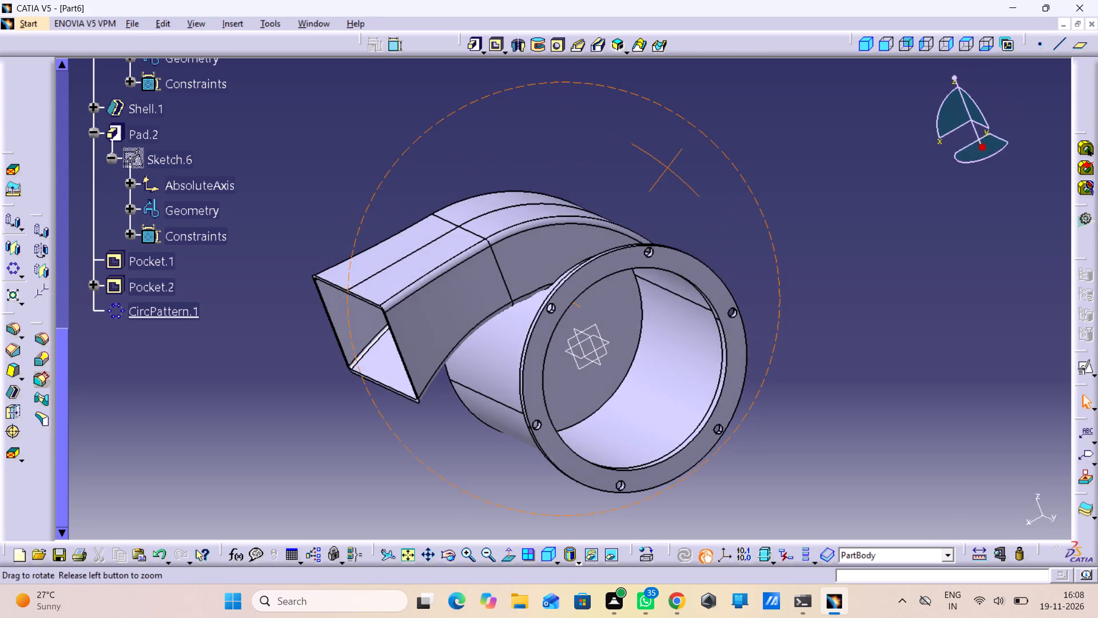
middle_drag(598, 215, 529, 169)
right_drag(598, 215, 550, 169)
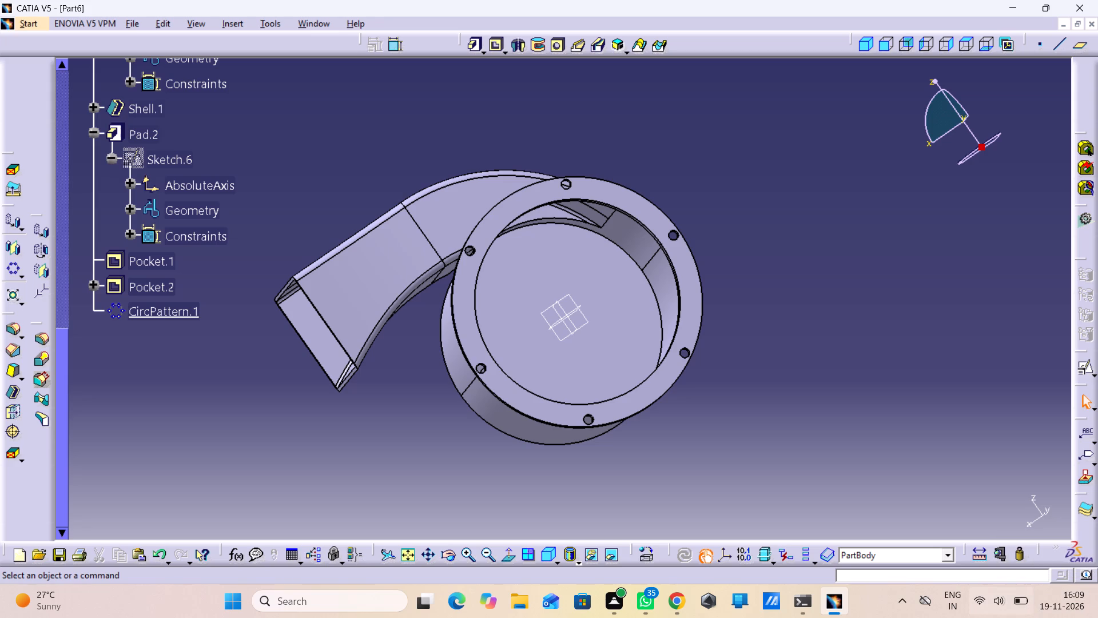
click(546, 566)
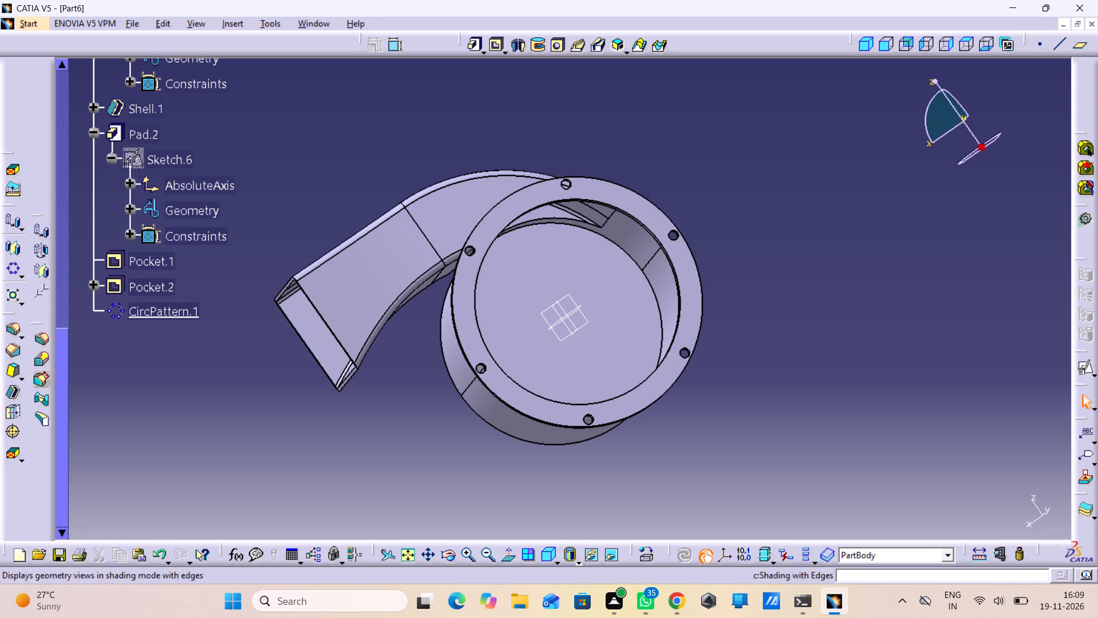
click(544, 558)
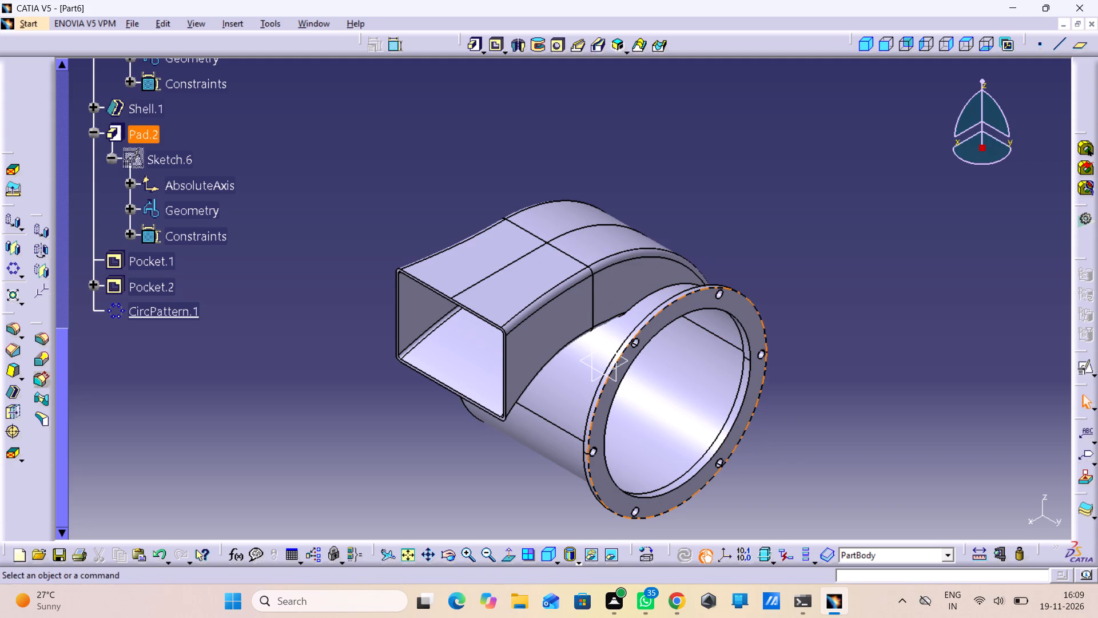
middle_drag(816, 273, 777, 222)
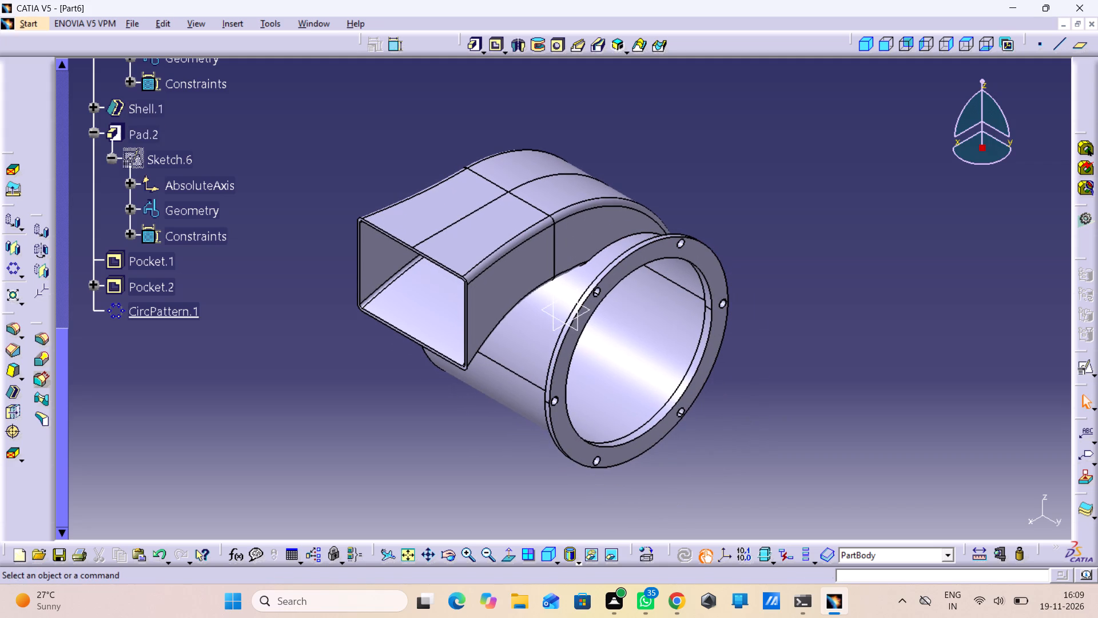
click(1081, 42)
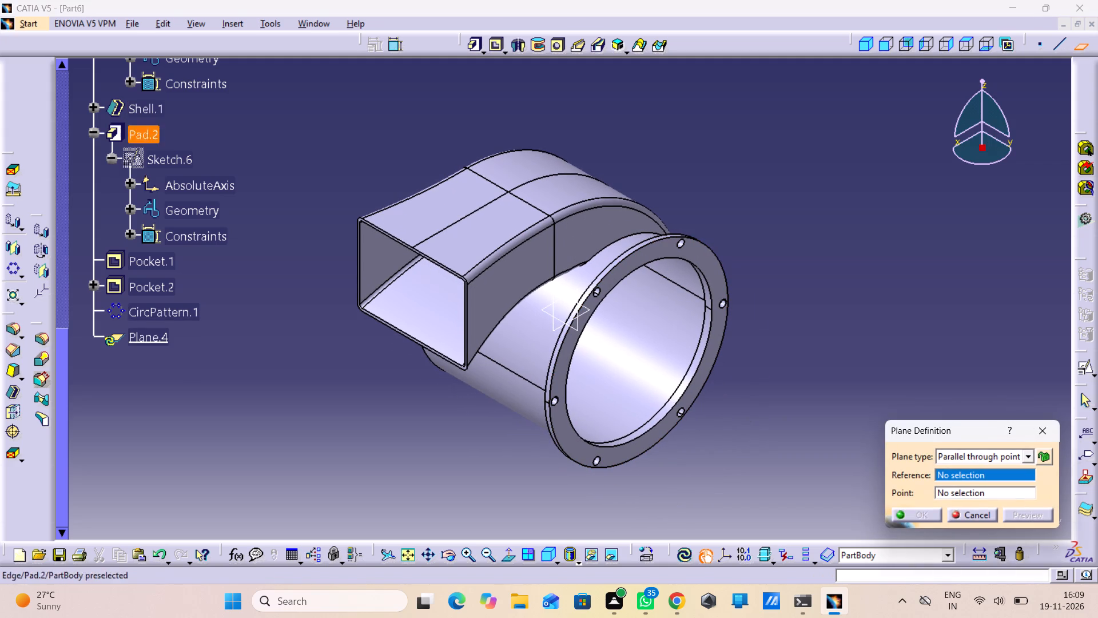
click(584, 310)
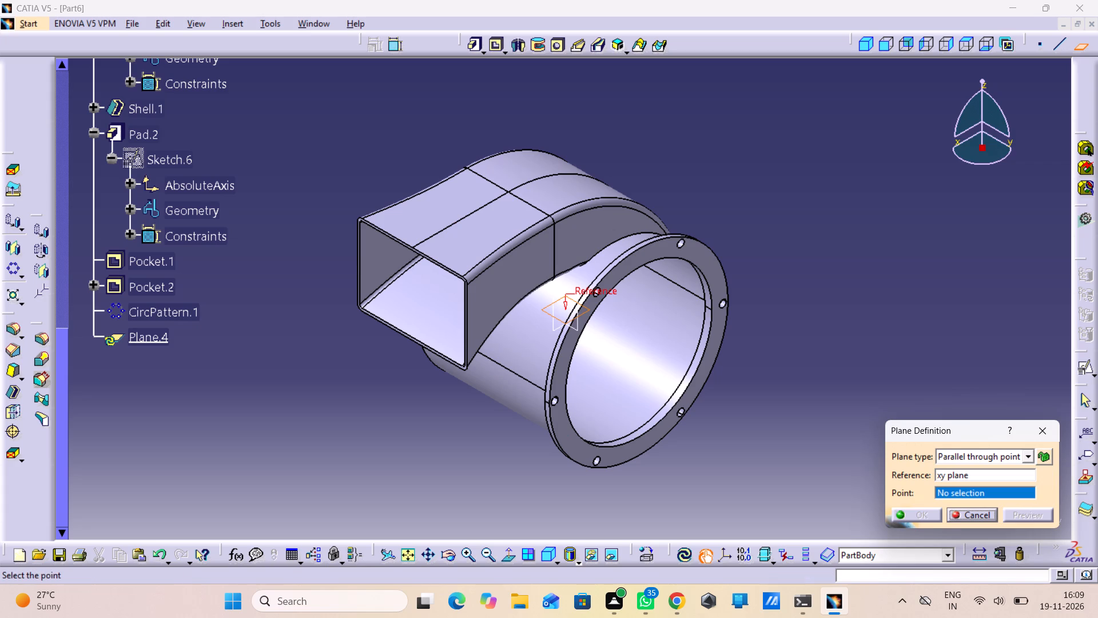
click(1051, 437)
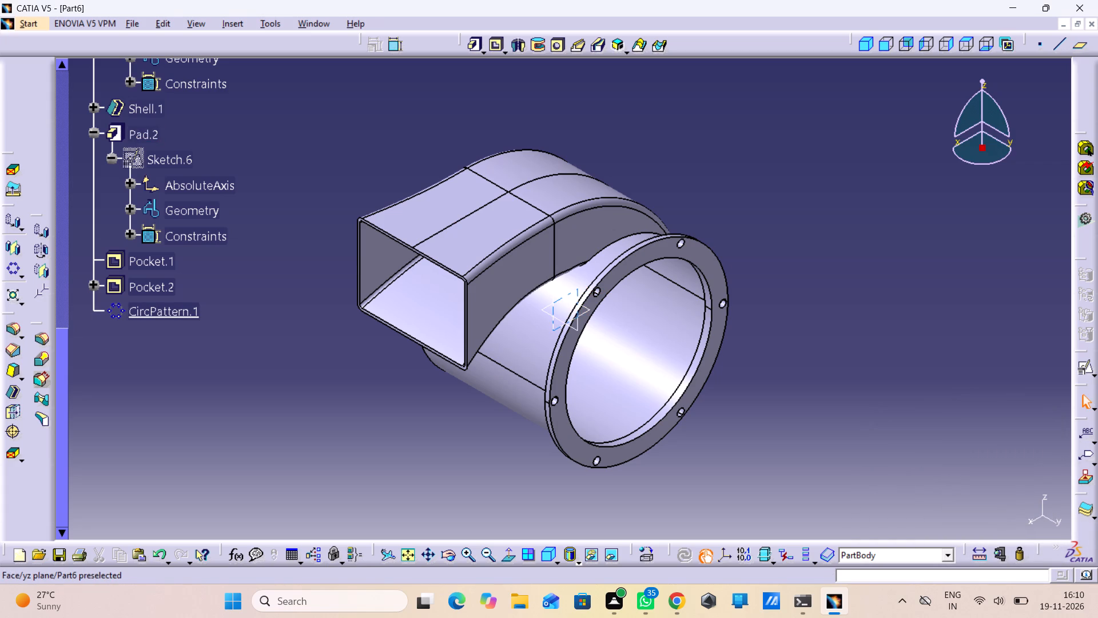
Start a reference plane offset from the xy plane, reverse it to the underside, and open its offset value for editing.
click(582, 313)
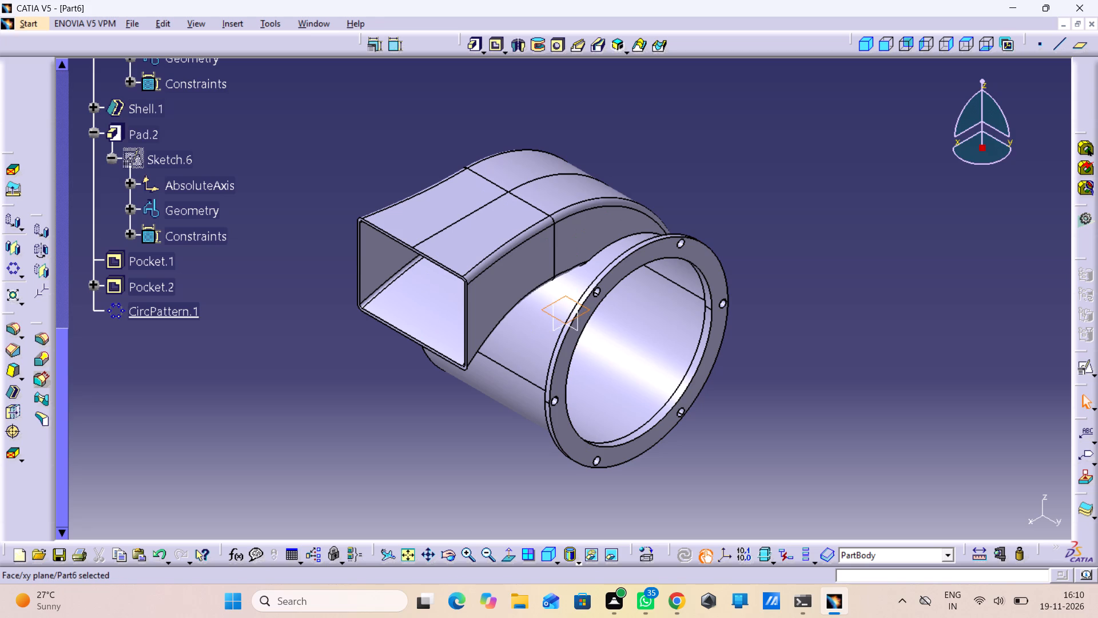
click(1076, 42)
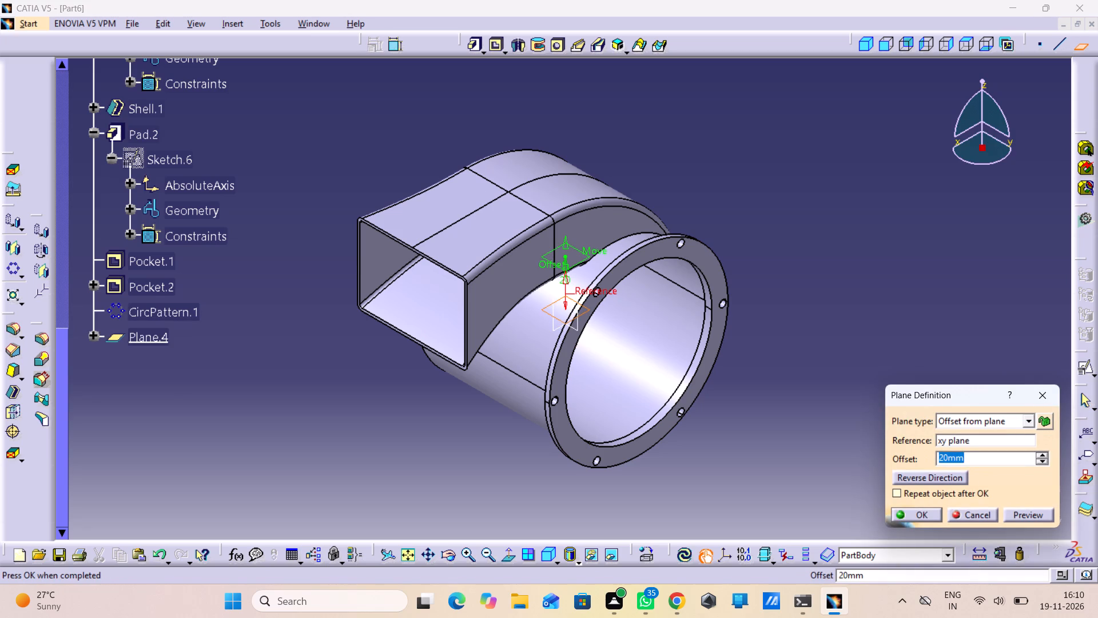
click(903, 475)
drag(951, 459, 901, 456)
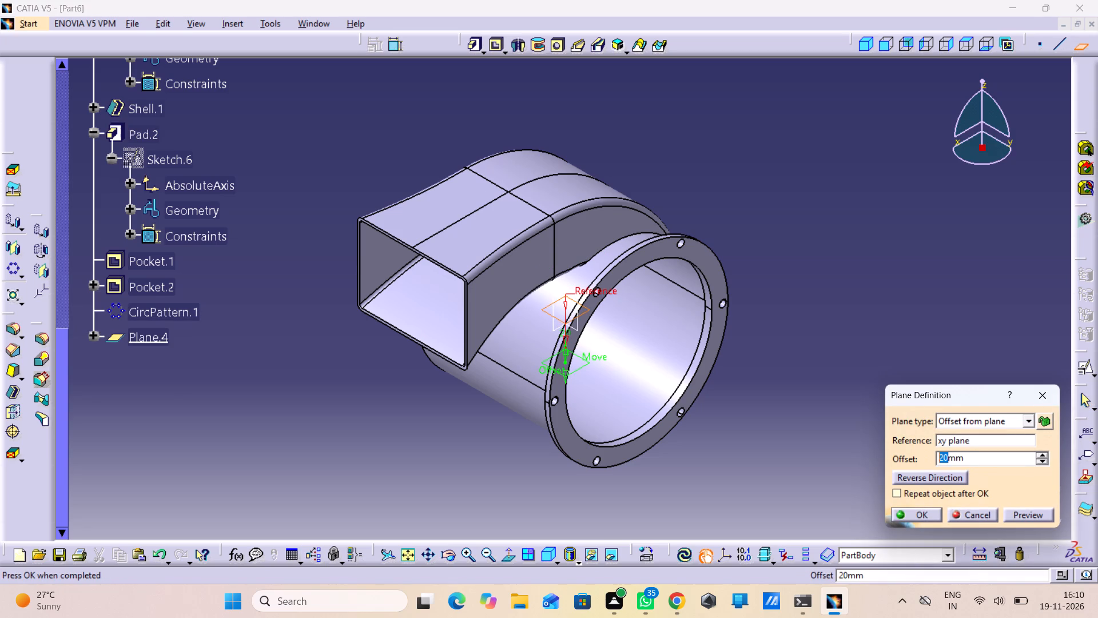
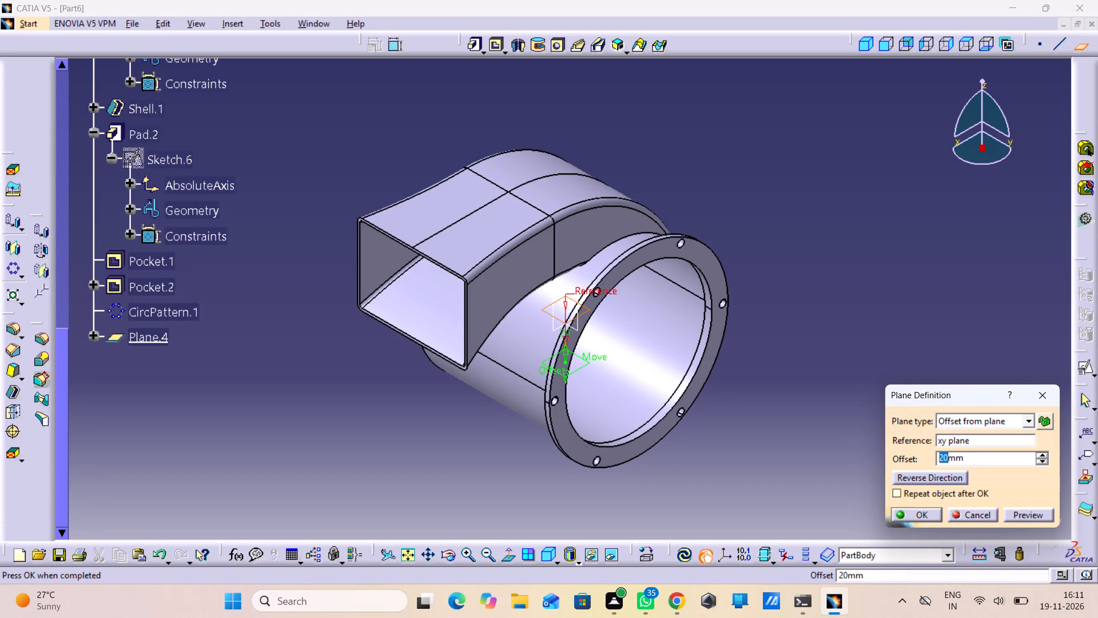
Define the reference plane at a 33 mm offset from the xy plane.
text(33.)
key(5)
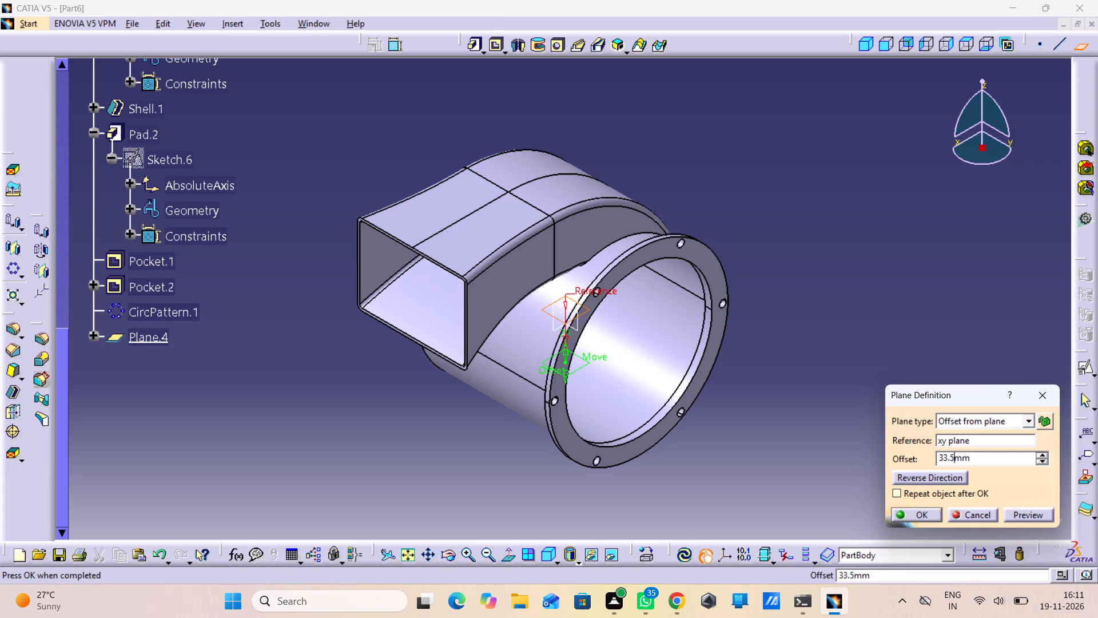
key(BackSpace)
key(BackSpace)
key(Return)
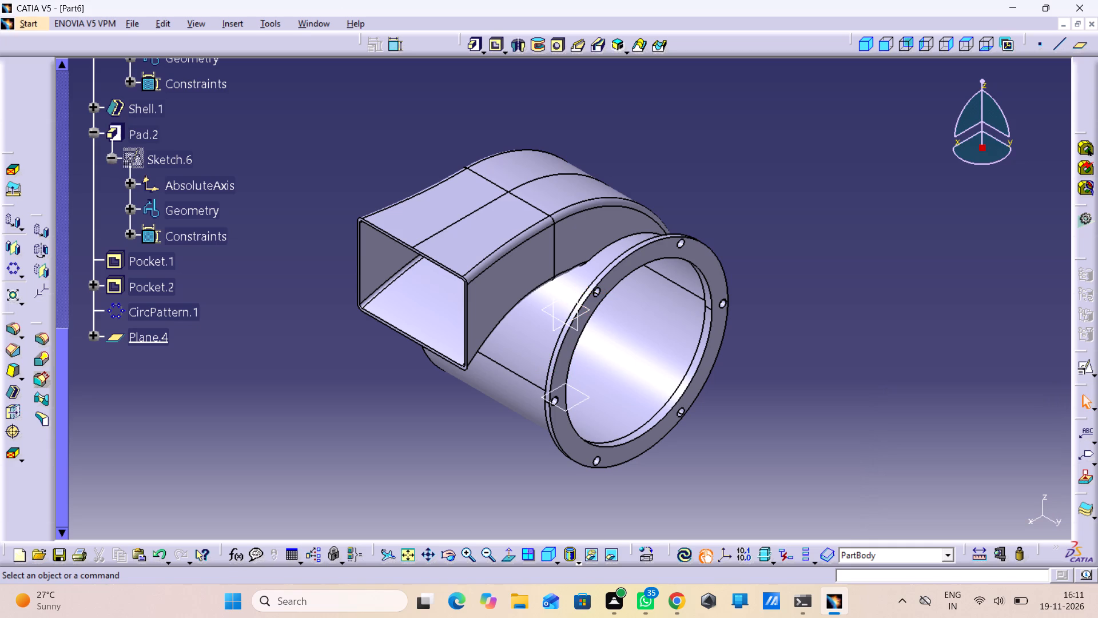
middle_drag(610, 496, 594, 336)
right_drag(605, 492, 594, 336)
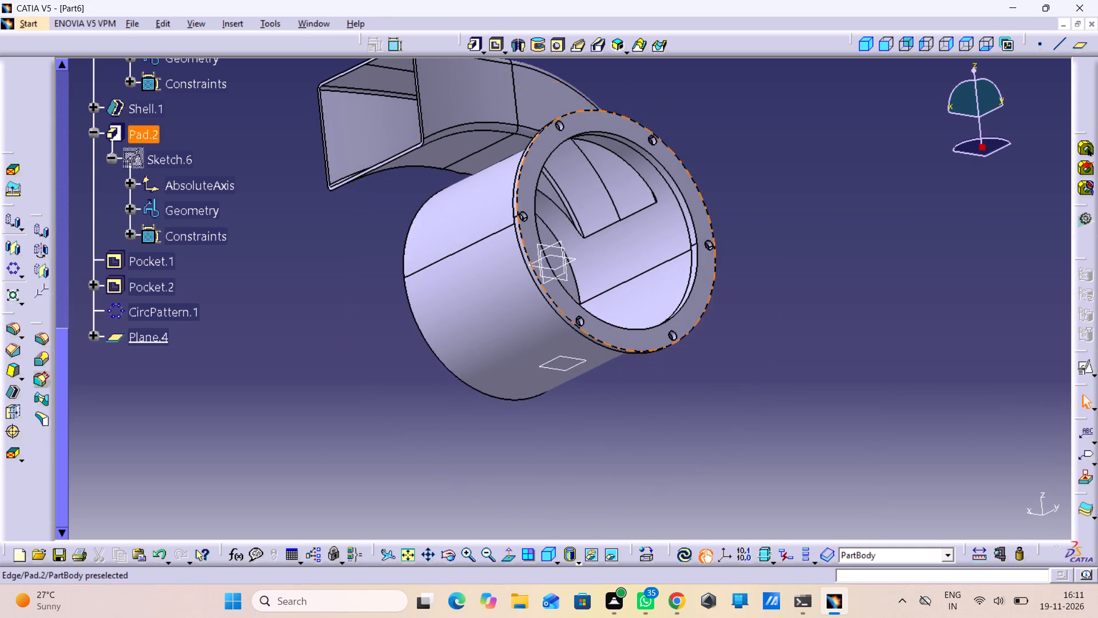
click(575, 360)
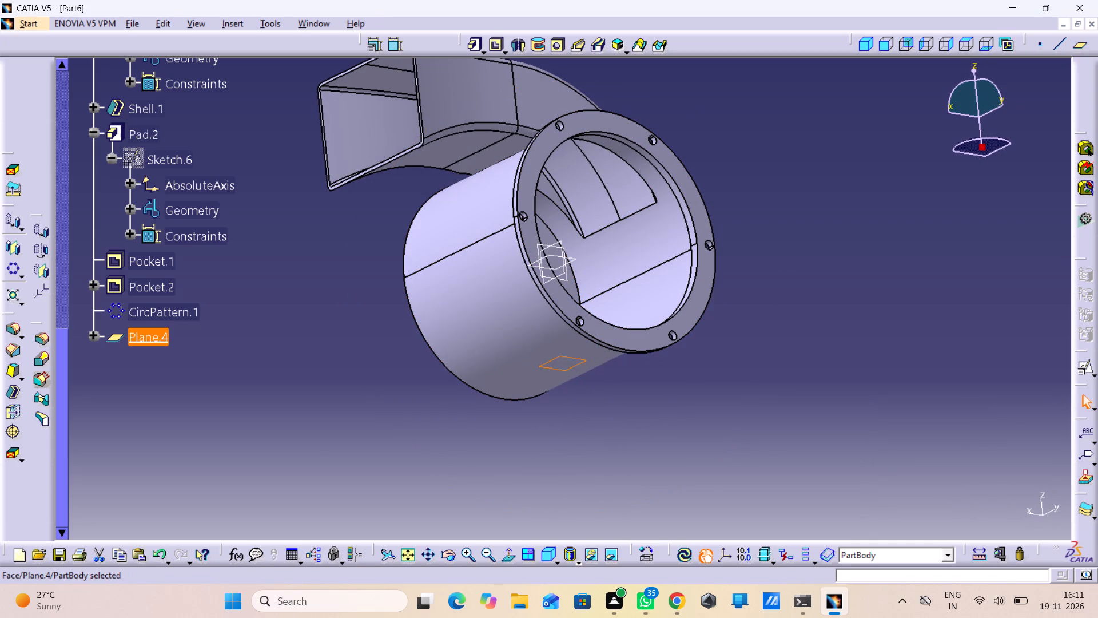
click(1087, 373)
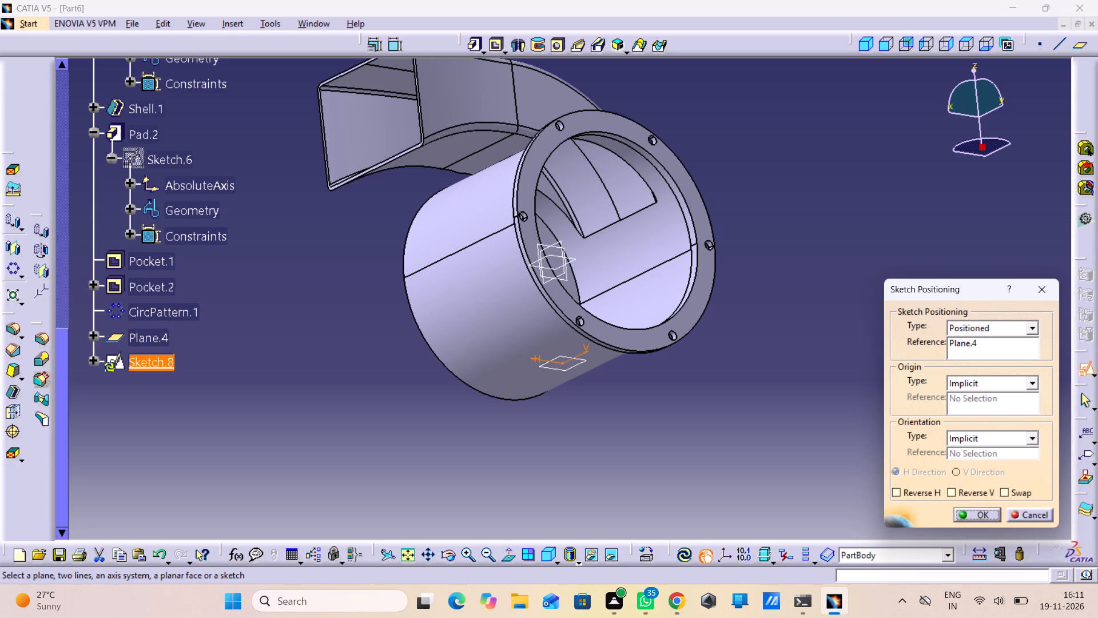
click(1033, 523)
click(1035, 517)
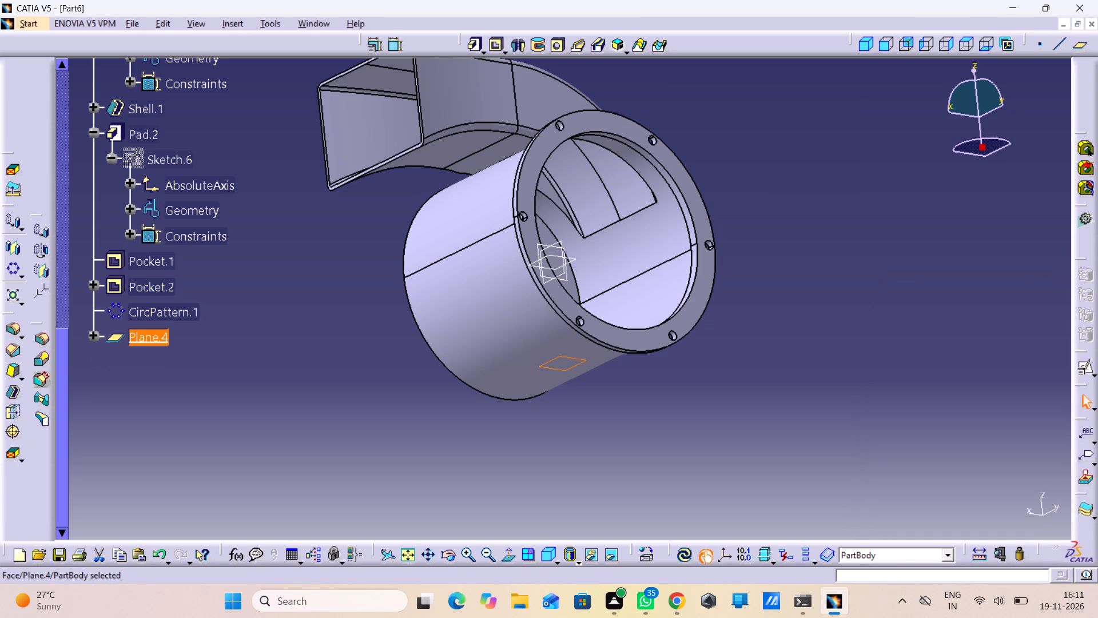
Set the offset of the plane below the cylindrical body to 32.9 mm from the xy plane.
double_click(570, 358)
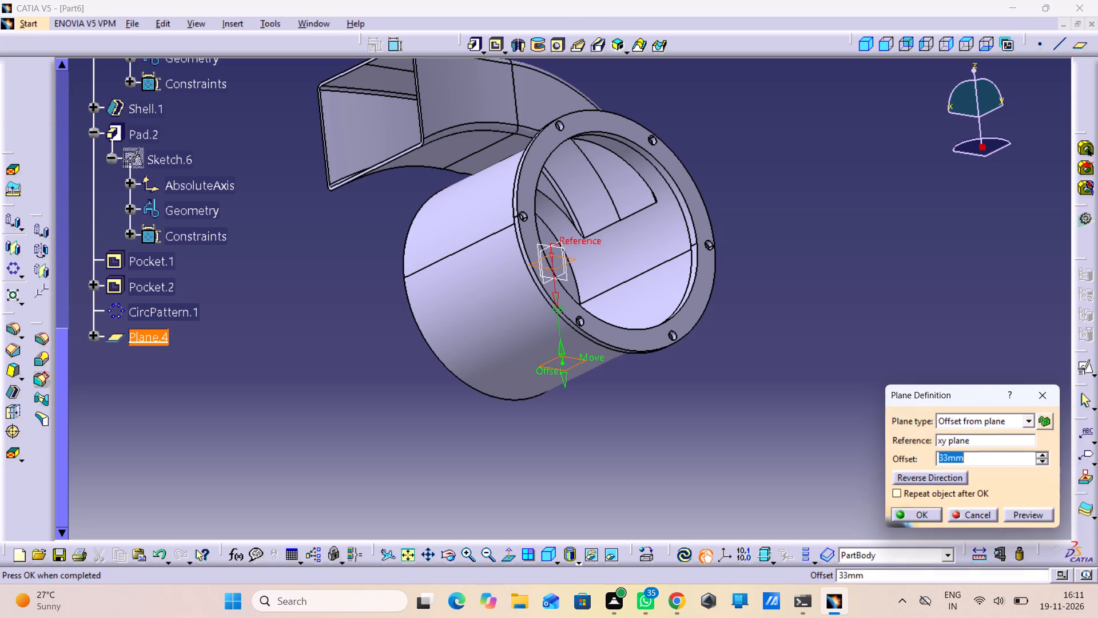
text(33)
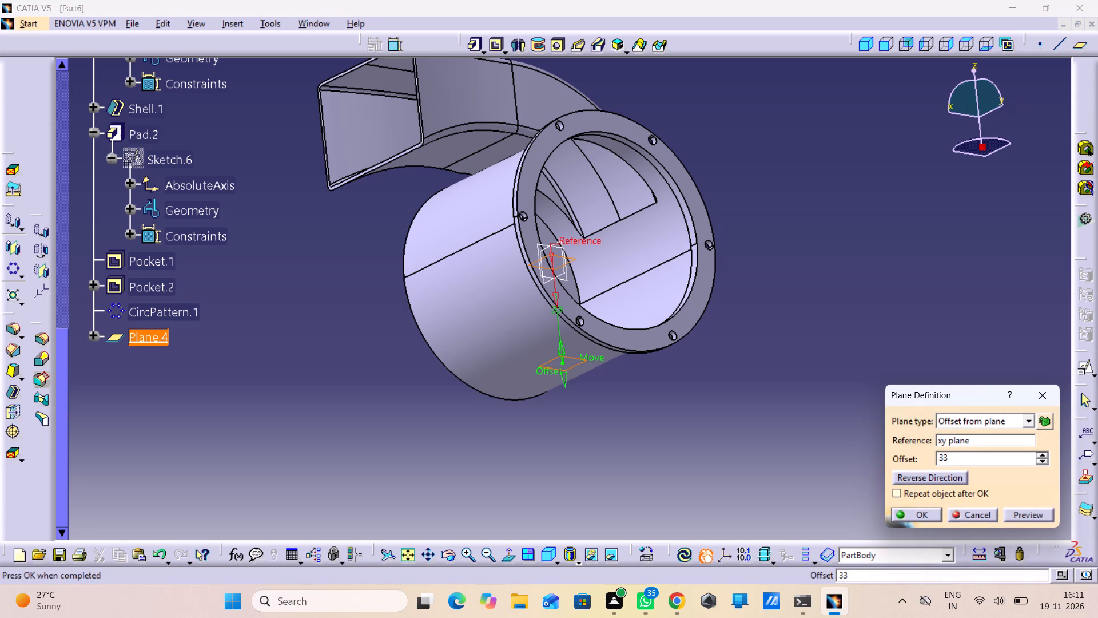
key(BackSpace)
key(BackSpace)
text(32.)
key(9)
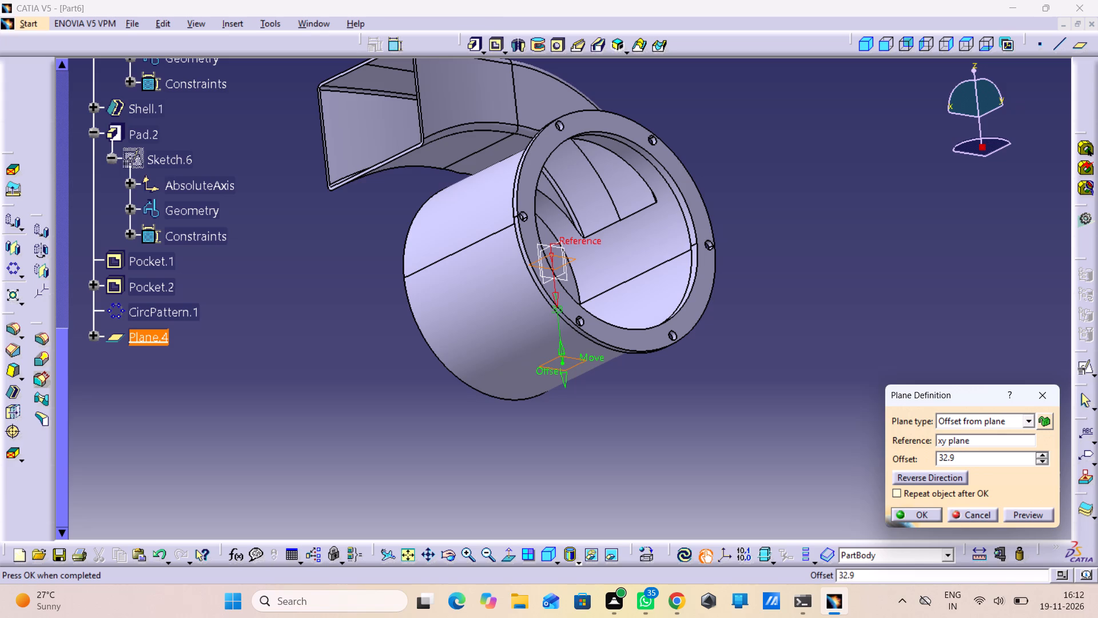
click(1023, 513)
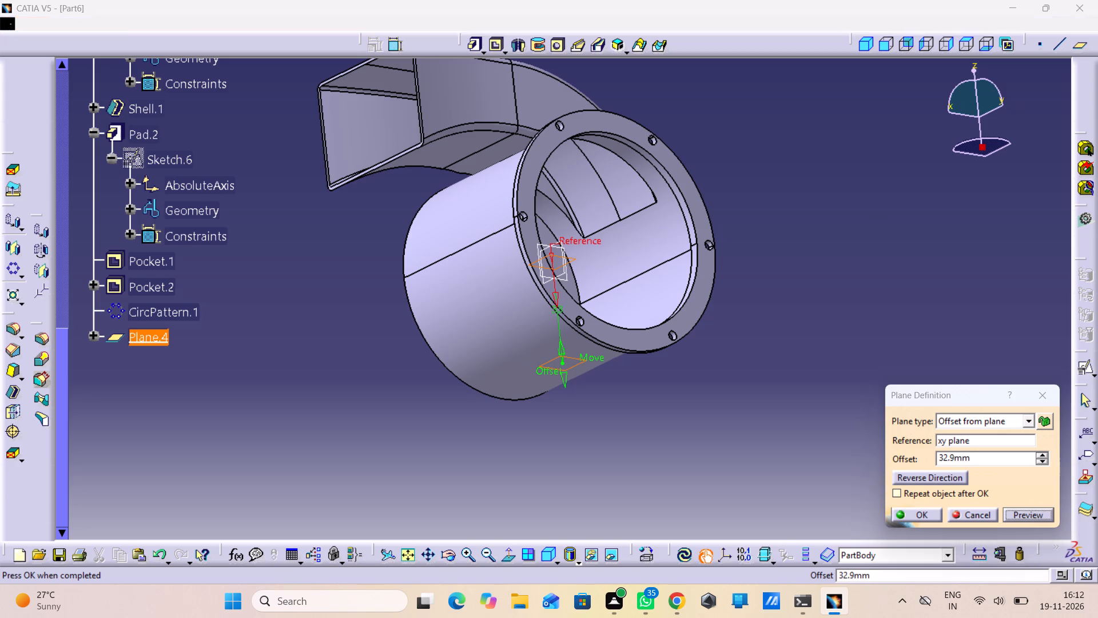
click(924, 513)
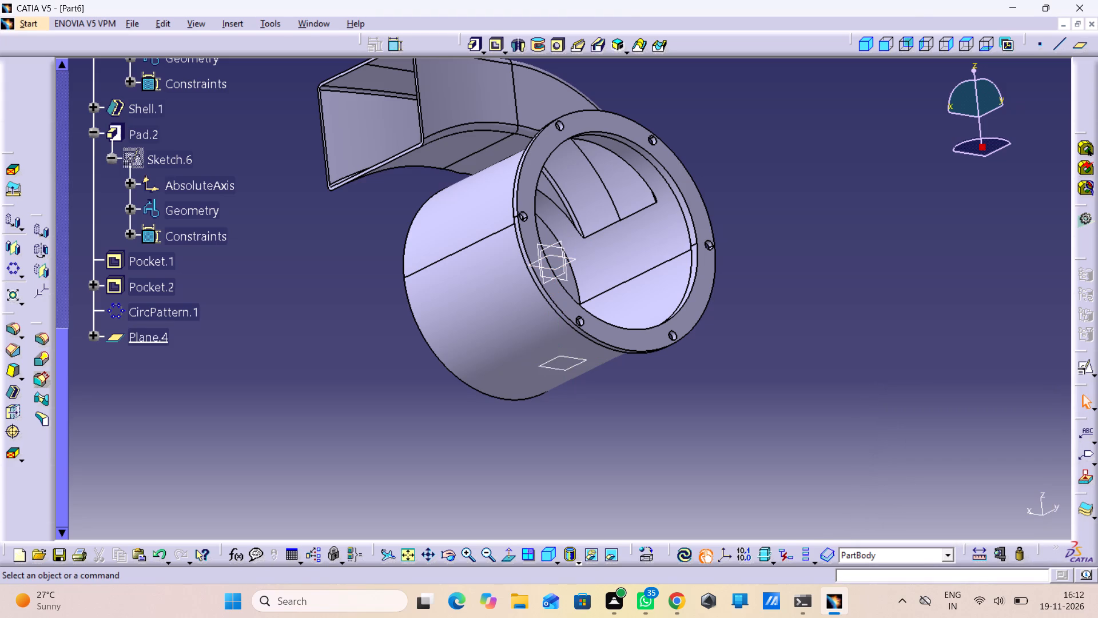
Start a positioned sketch on the offset plane below the cylinder, with the axes swapped and the V direction reversed.
click(571, 356)
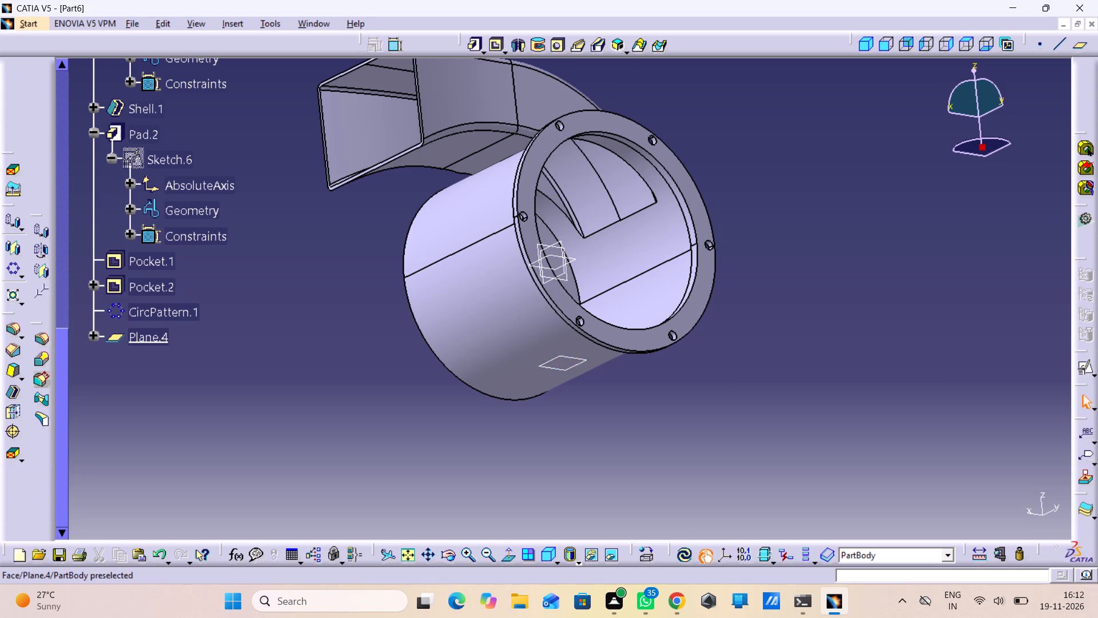
click(1085, 366)
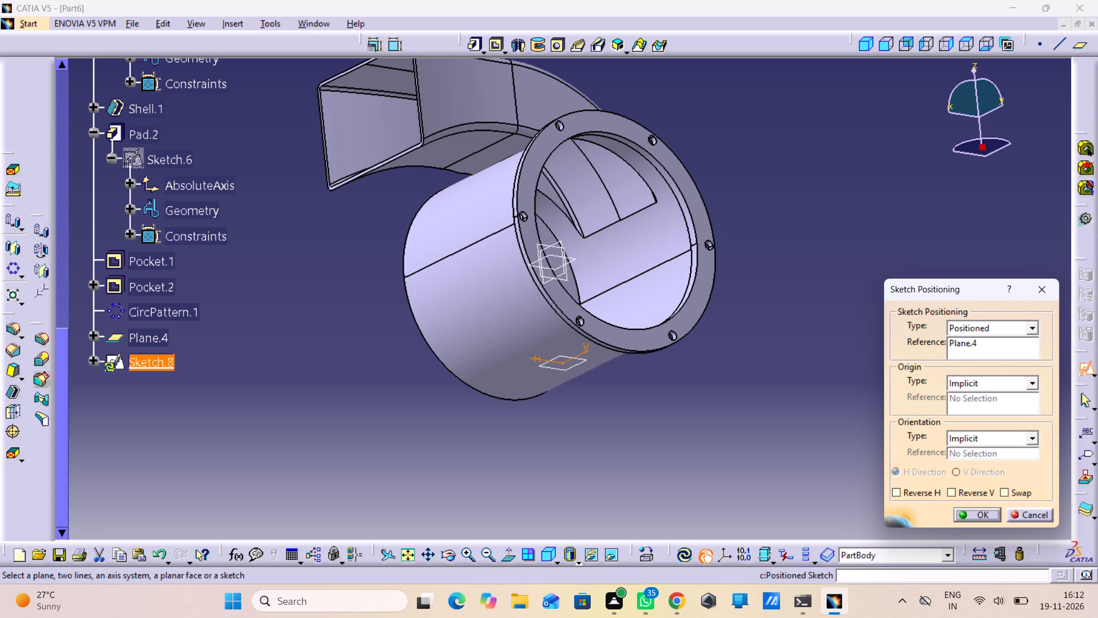
click(1011, 493)
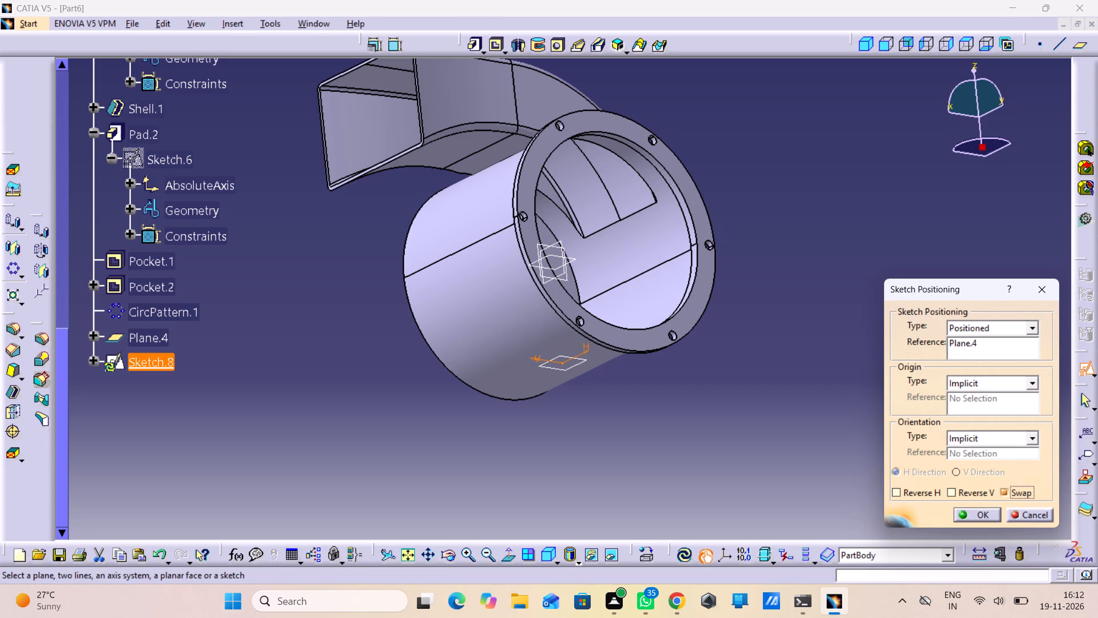
click(974, 488)
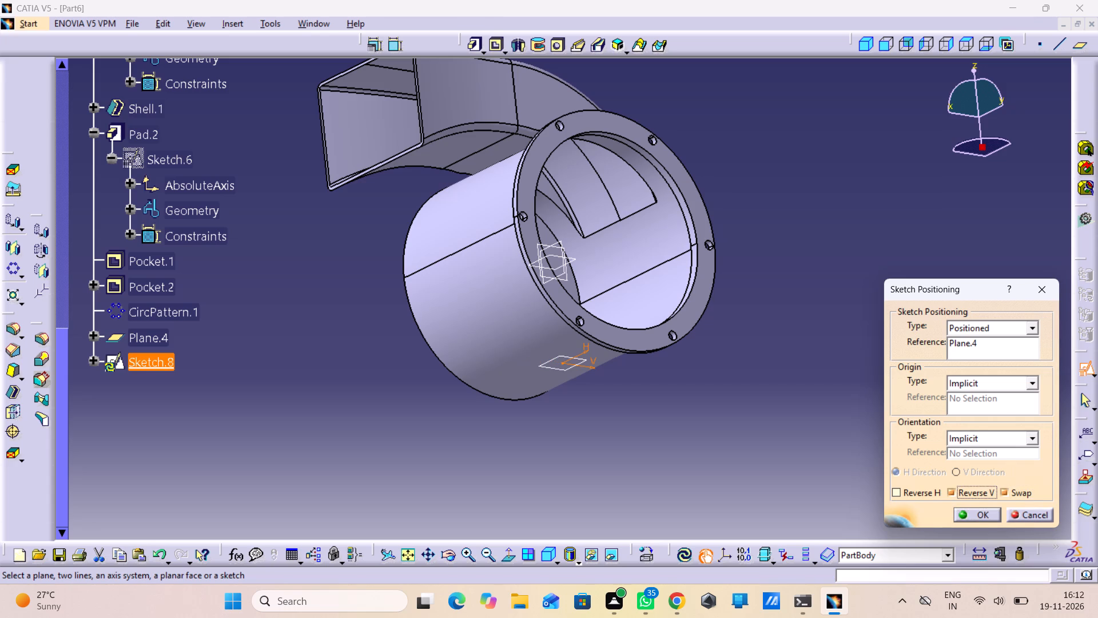
click(981, 512)
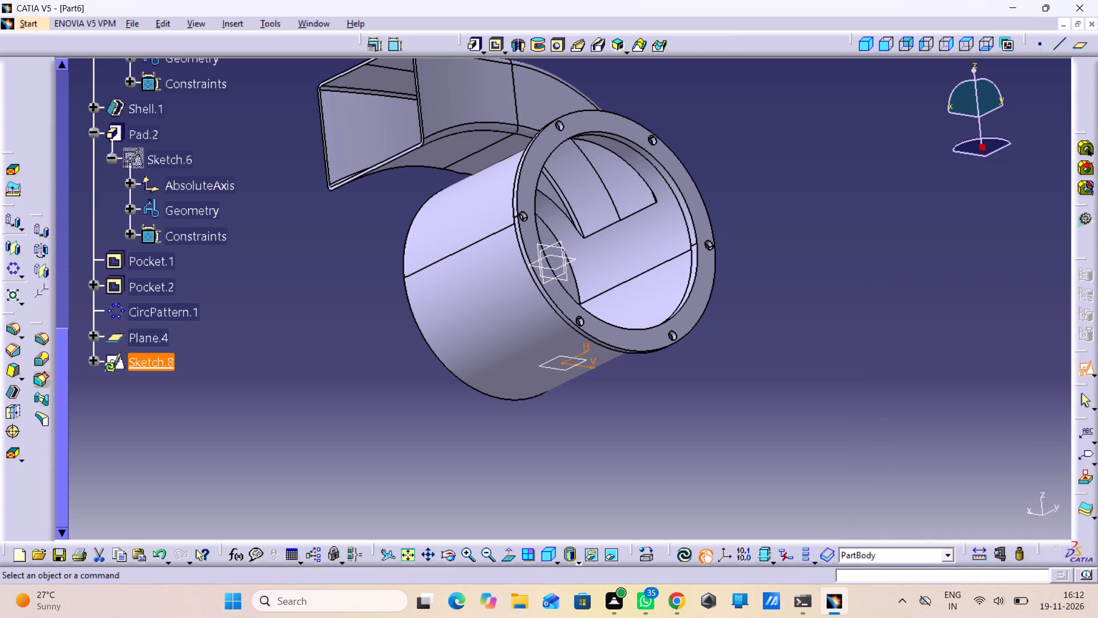
middle_drag(749, 381, 1005, 525)
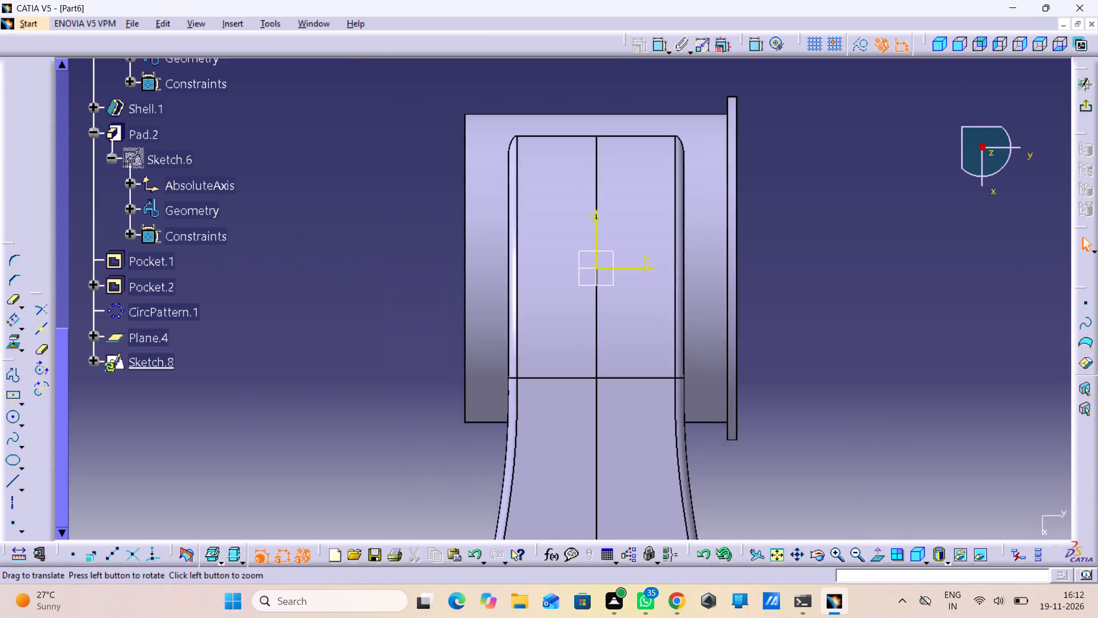
middle_drag(1005, 525, 1010, 526)
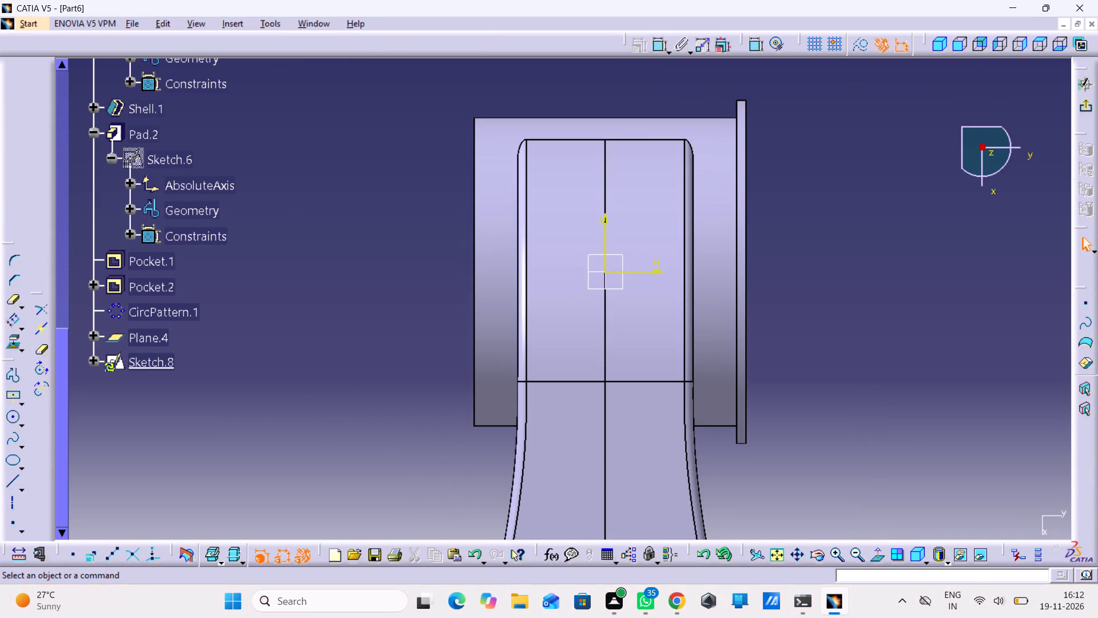
scroll(962, 454, up, 1)
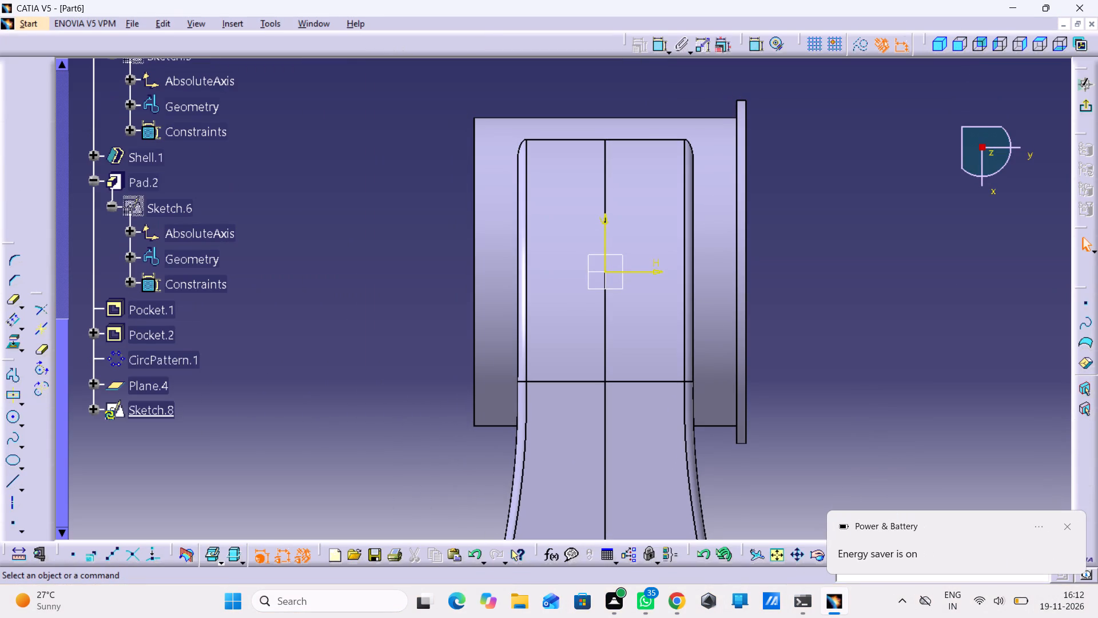
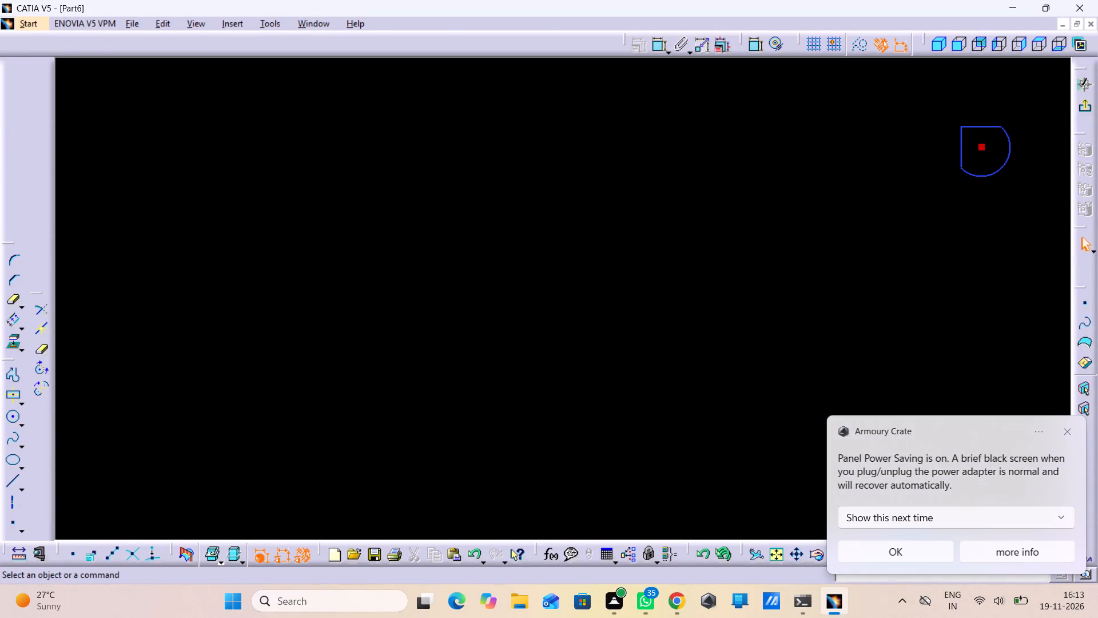
Sketch a rectangle across the vertical axis, from above the cylindrical body's upper edge down to just above the sketch origin.
click(981, 140)
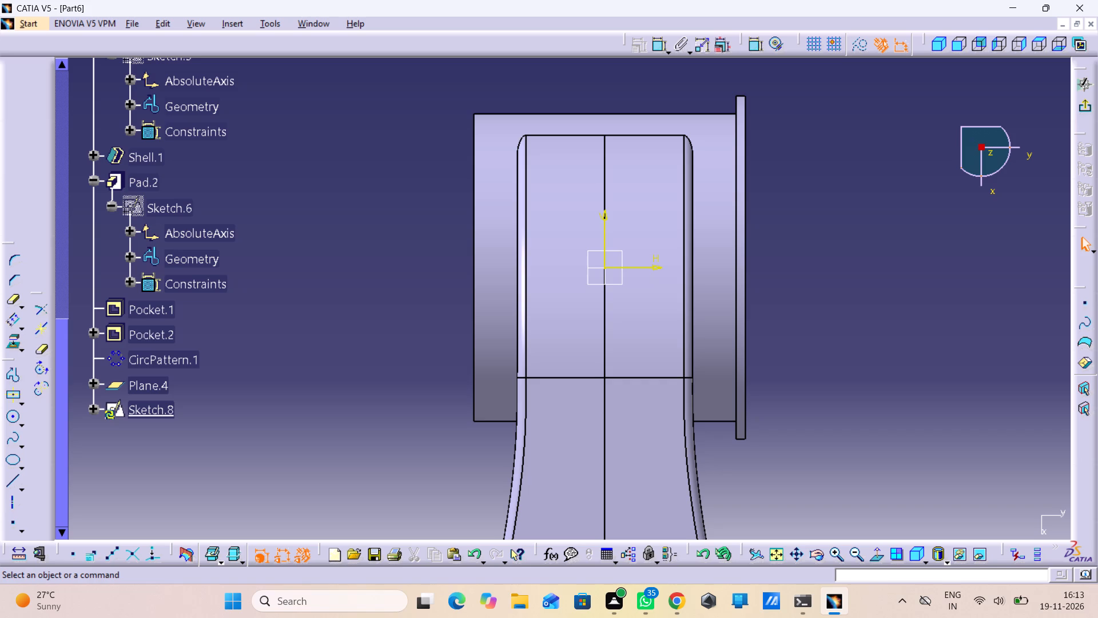
click(22, 396)
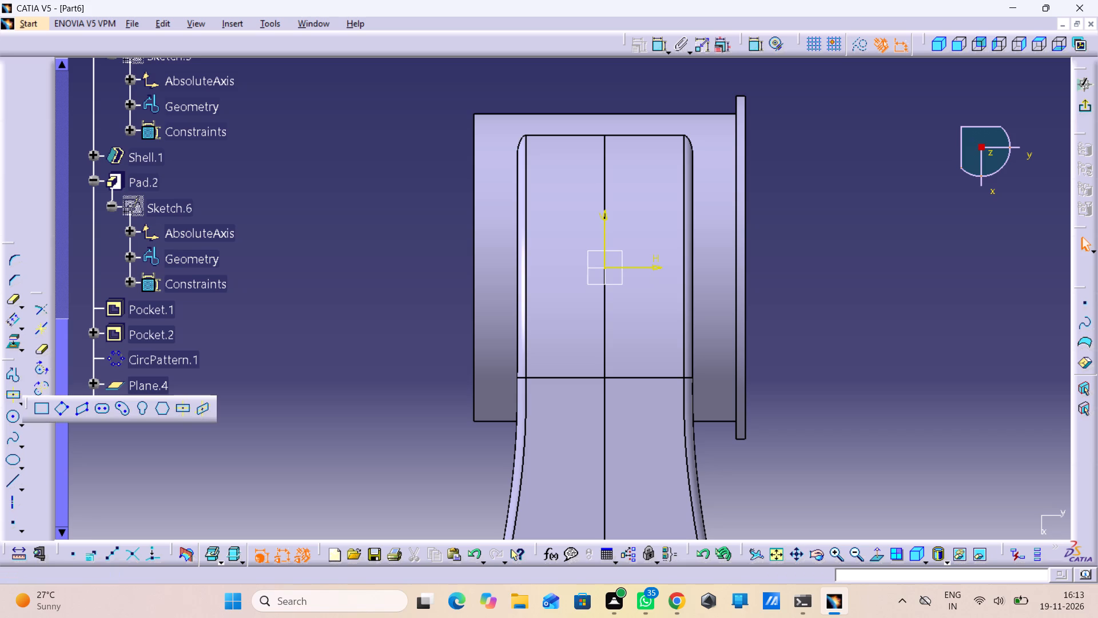
click(41, 410)
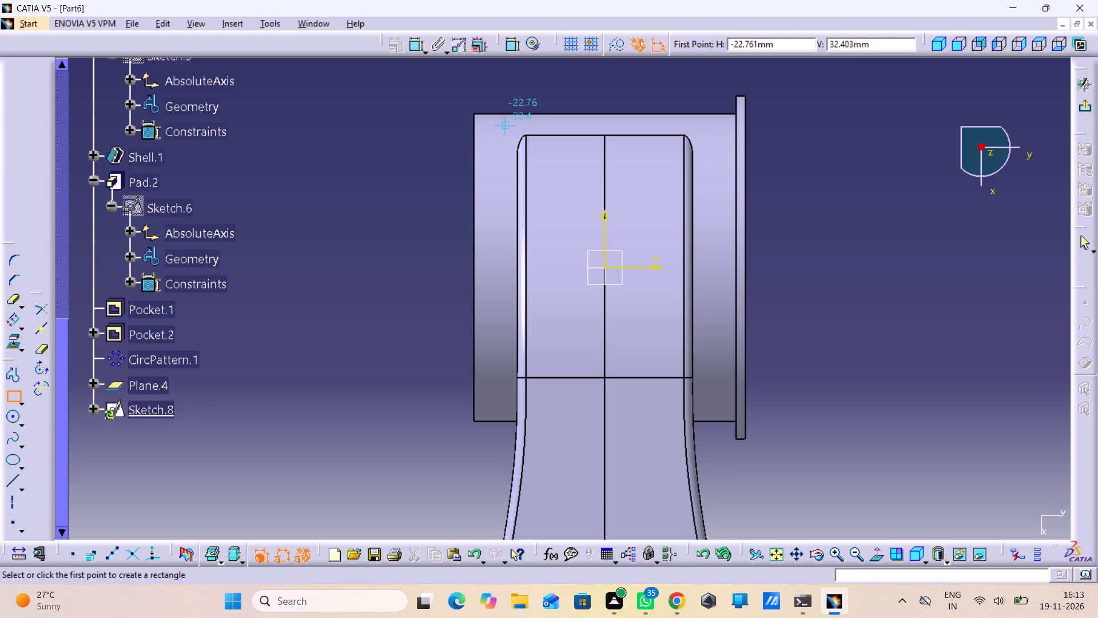
click(507, 82)
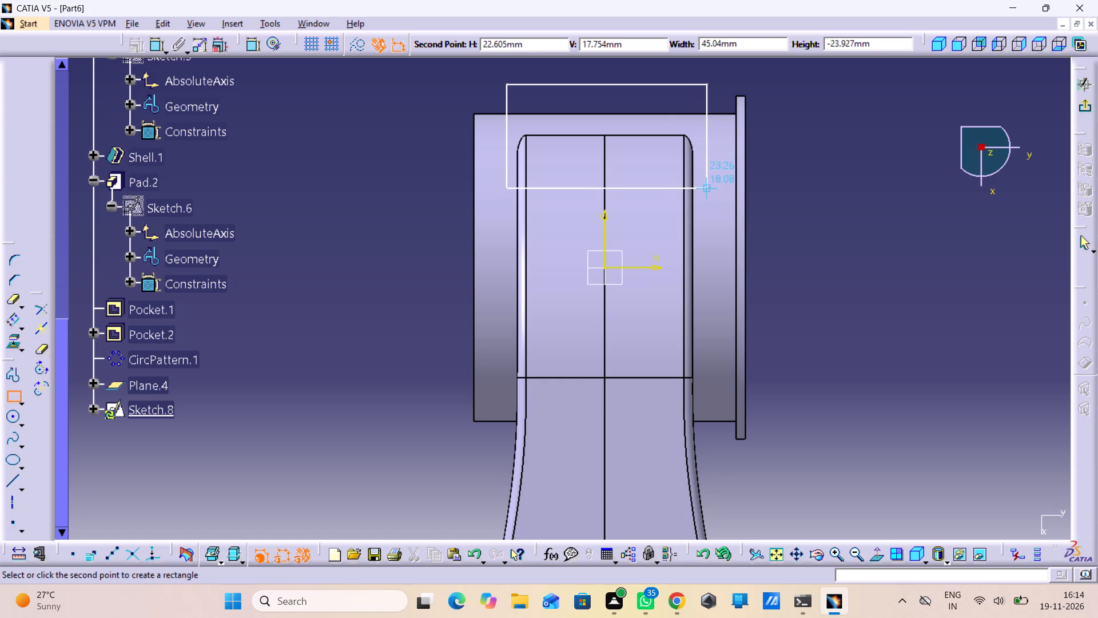
click(712, 203)
click(791, 189)
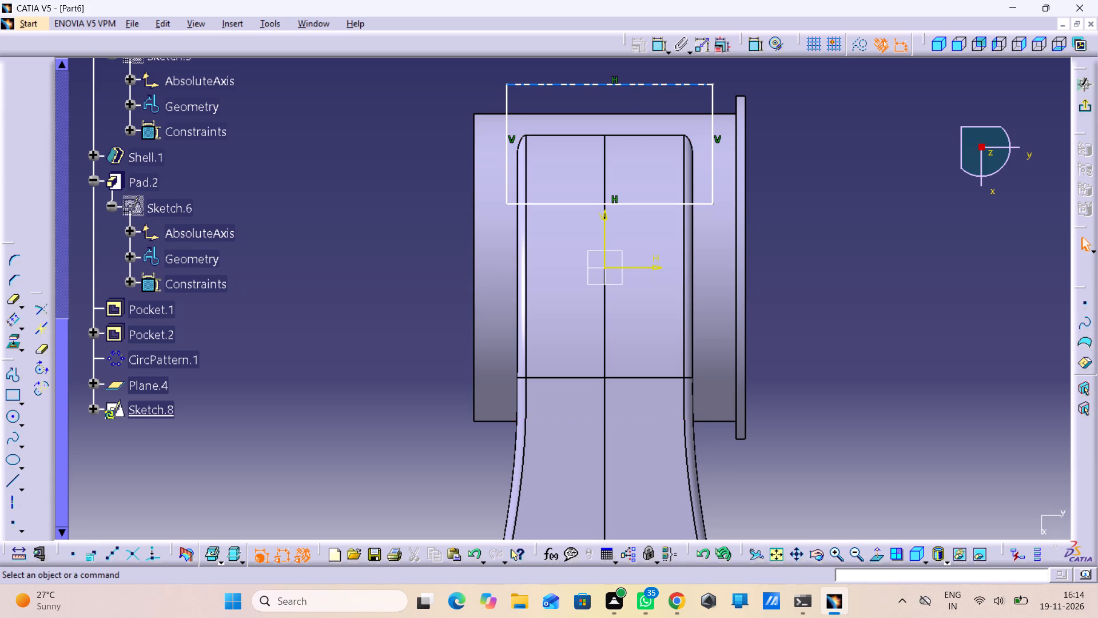
Round the rectangle's two upper corners with a 22 mm radius.
click(11, 263)
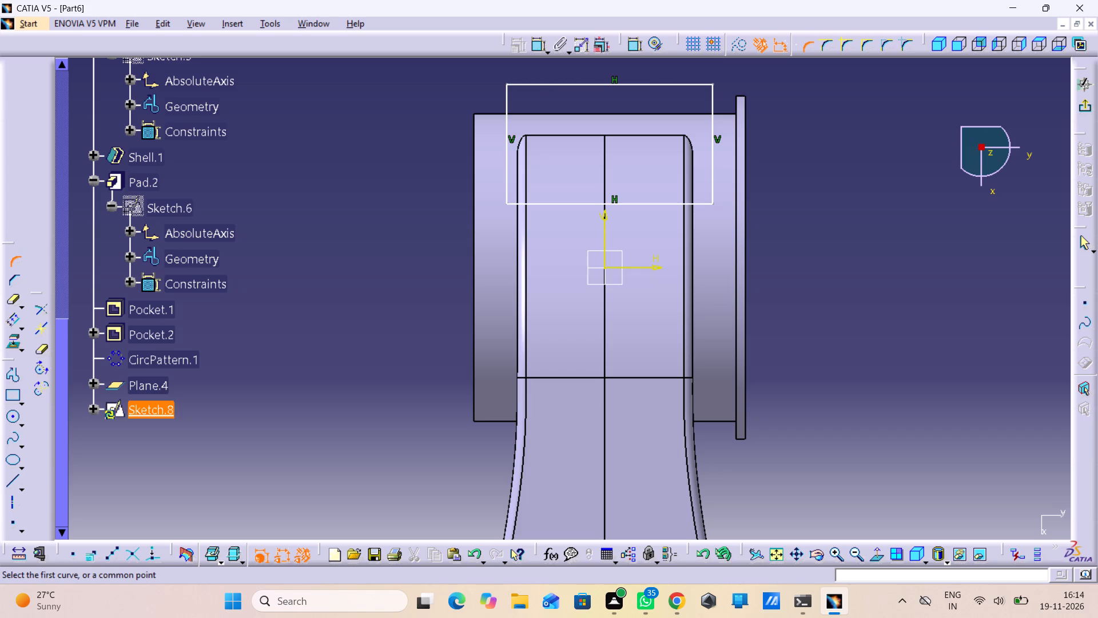
drag(729, 68, 461, 103)
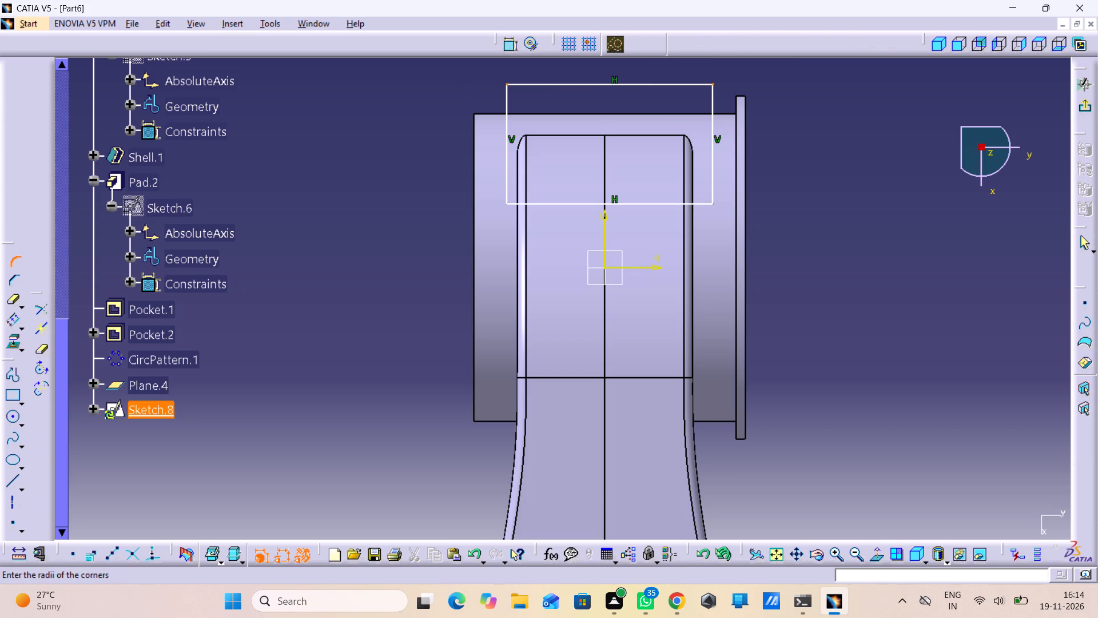
text(22)
key(Return)
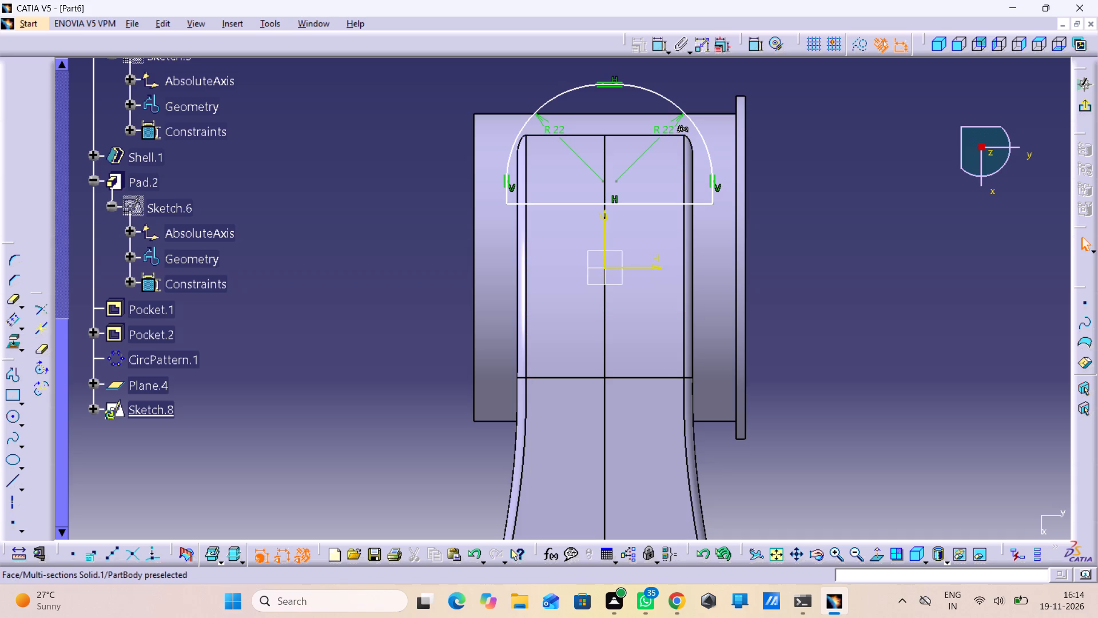
Set the radius of the profile's two rounded corners to 4 mm.
double_click(661, 129)
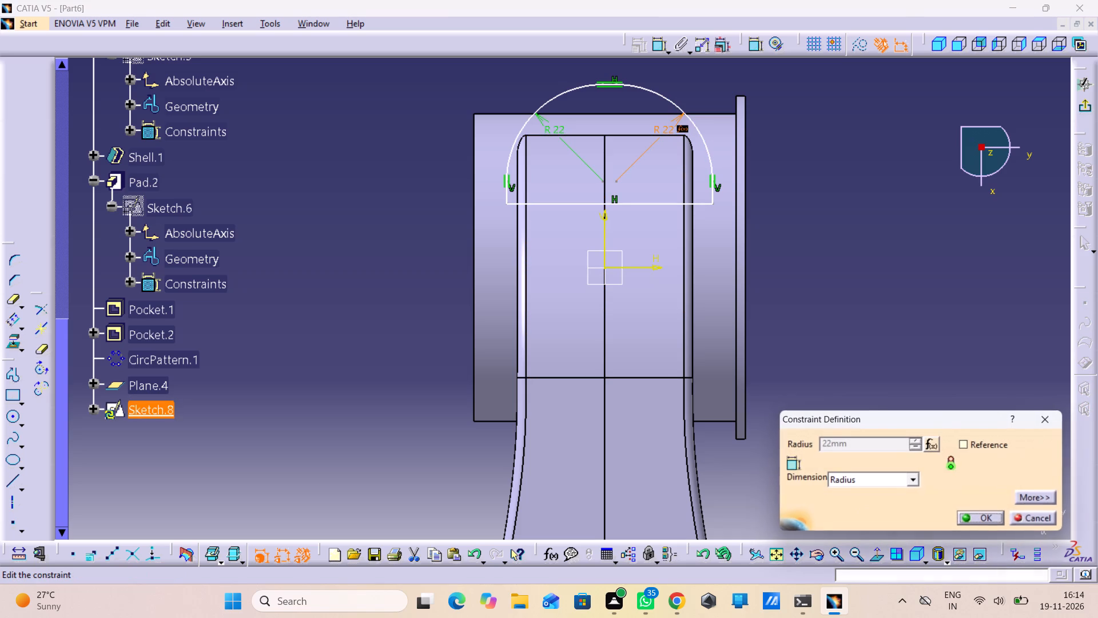
key(2)
key(Return)
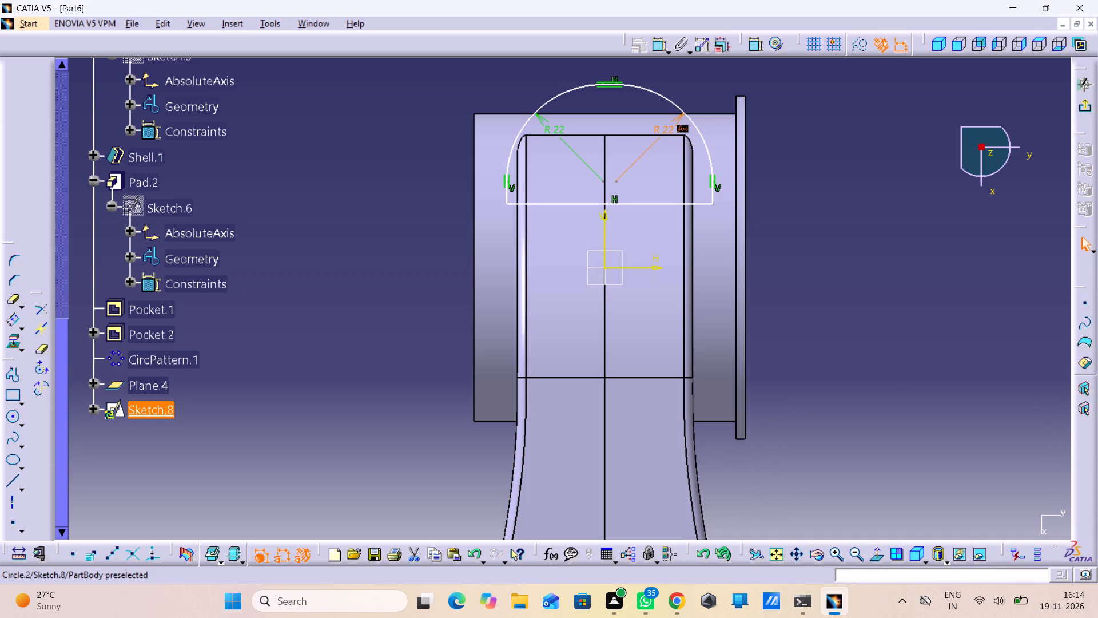
double_click(666, 129)
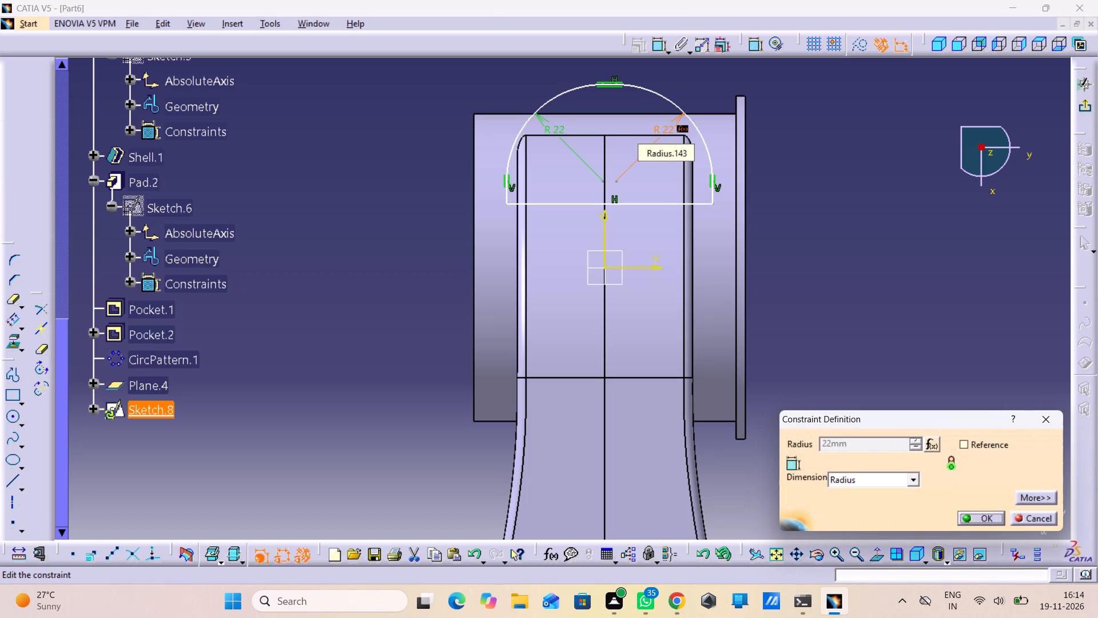
double_click(551, 125)
key(4)
key(Return)
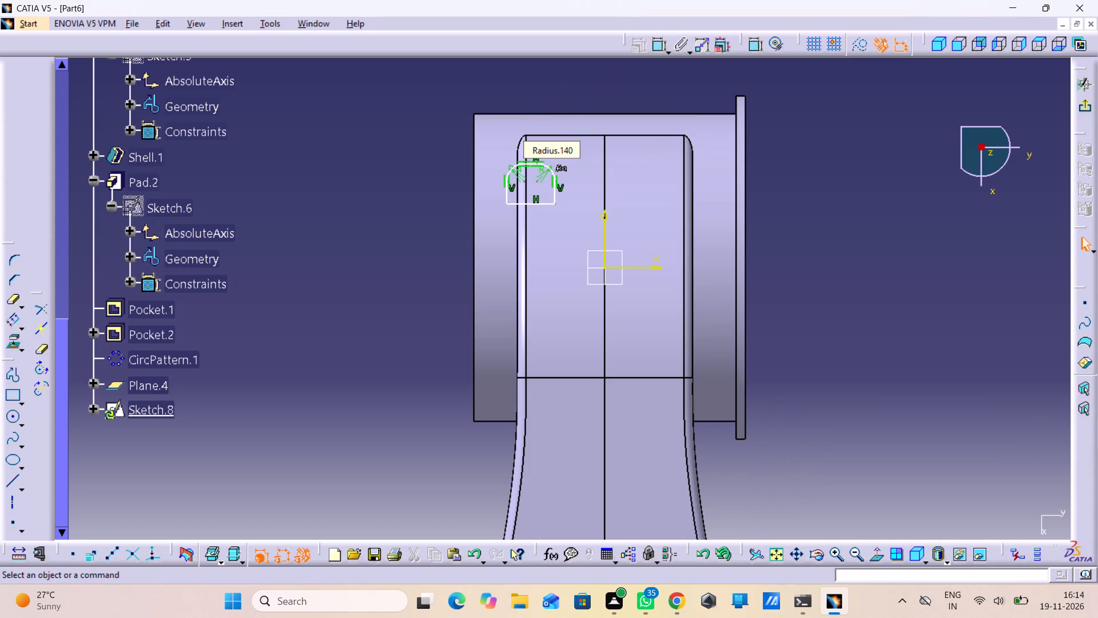
Stretch the rounded profile sideways so its vertical sides lie just outside the side edges of the tapered duct body.
middle_drag(563, 183, 555, 61)
right_click(563, 183)
middle_drag(561, 116, 775, 496)
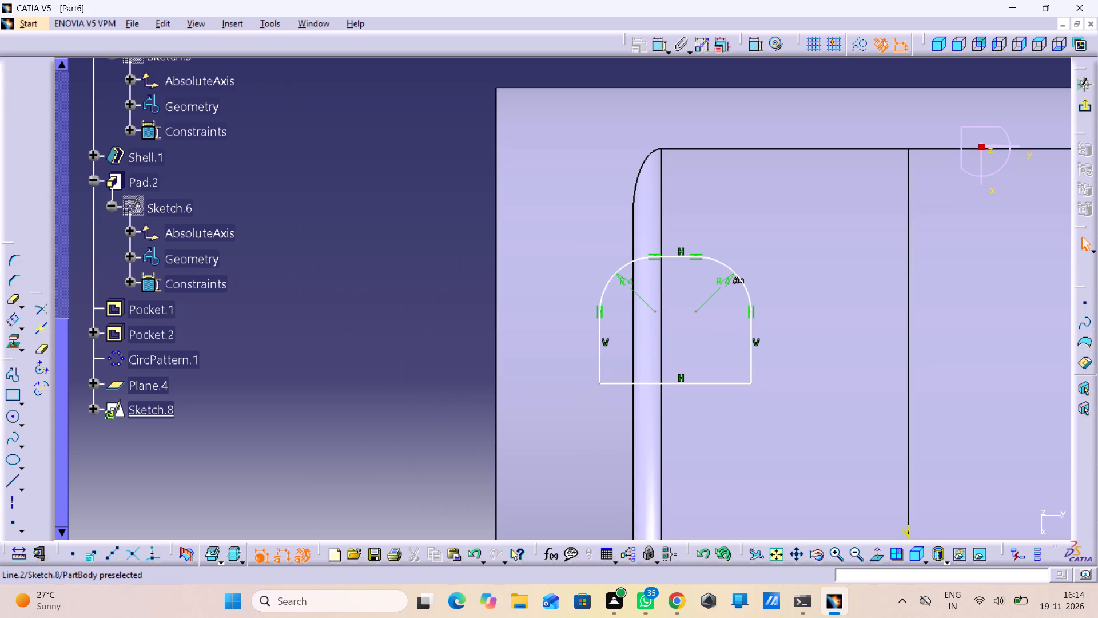
drag(710, 385, 710, 381)
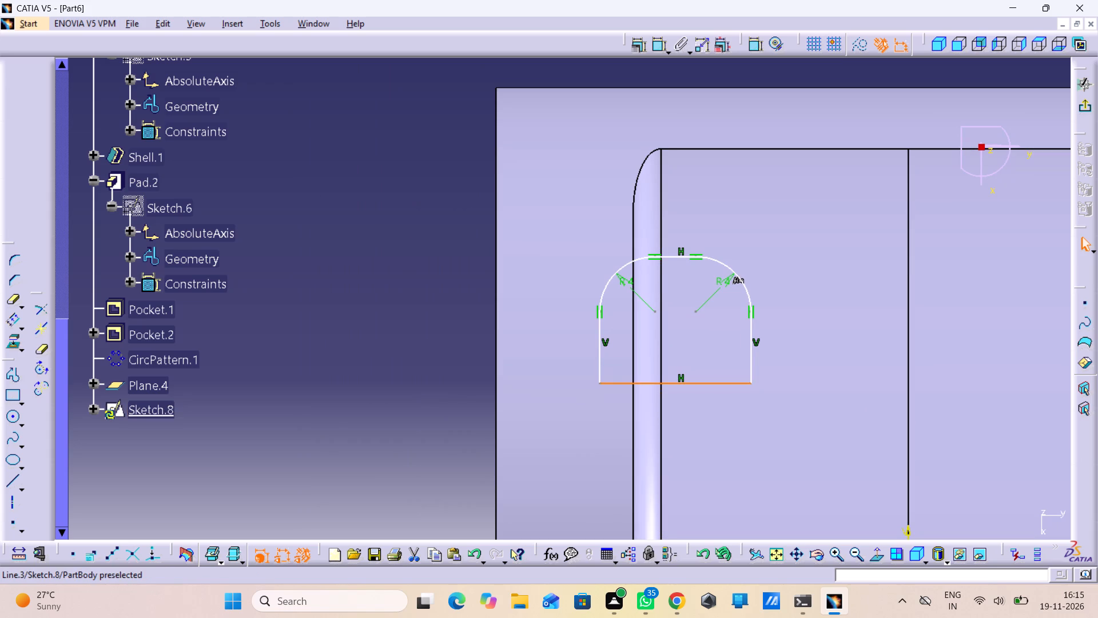
drag(710, 381, 1010, 394)
drag(899, 365, 754, 362)
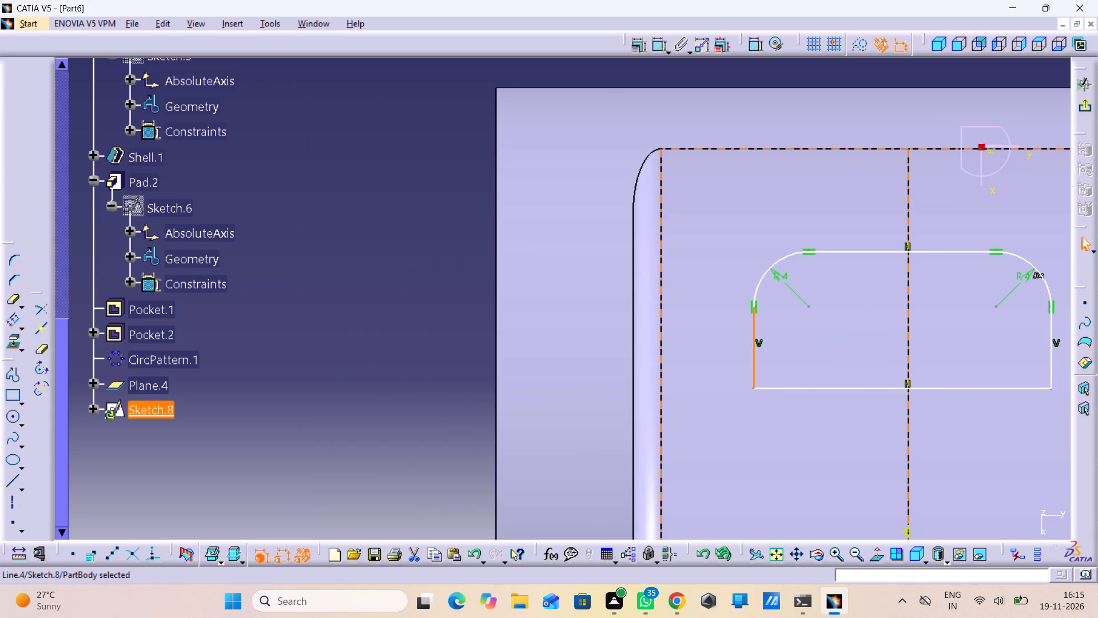
middle_drag(877, 331, 880, 358)
right_click(877, 331)
middle_drag(874, 366, 855, 336)
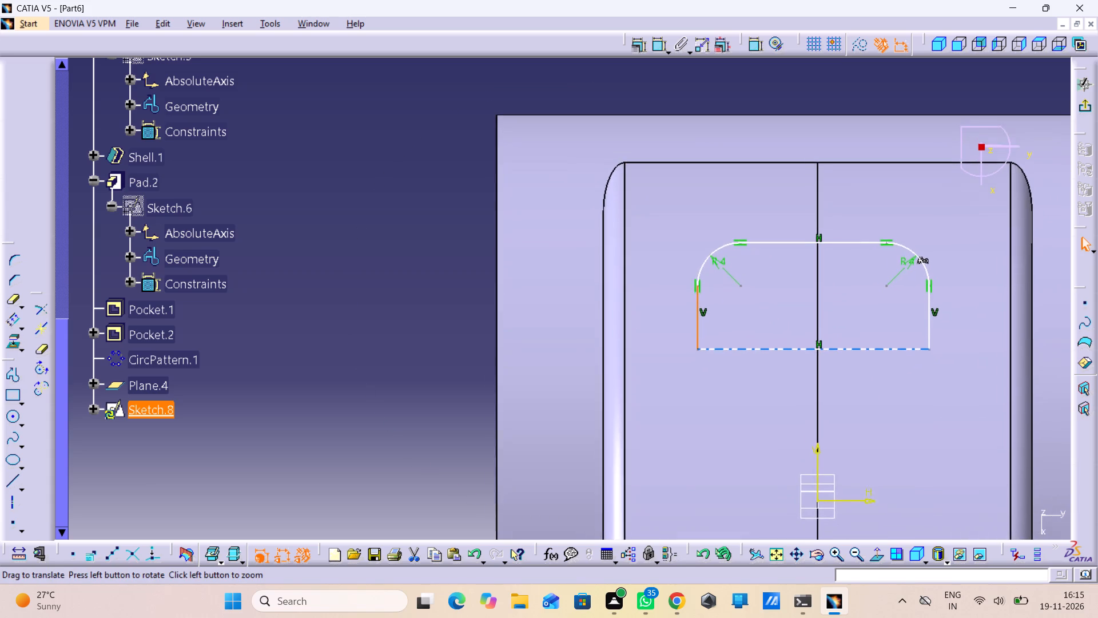
middle_drag(855, 336, 733, 285)
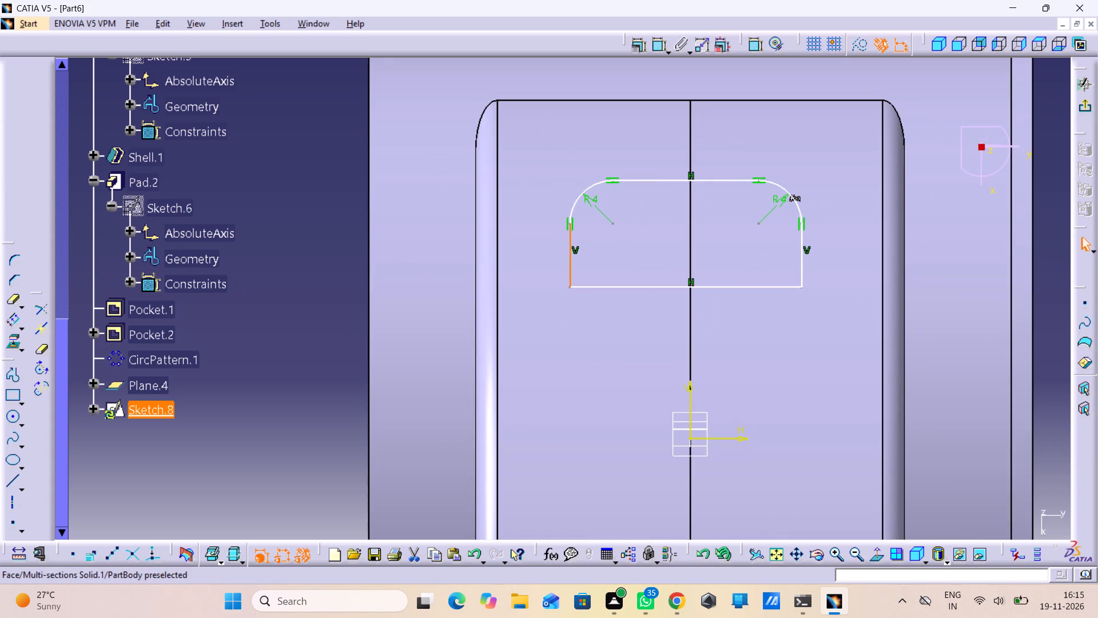
drag(803, 244, 943, 344)
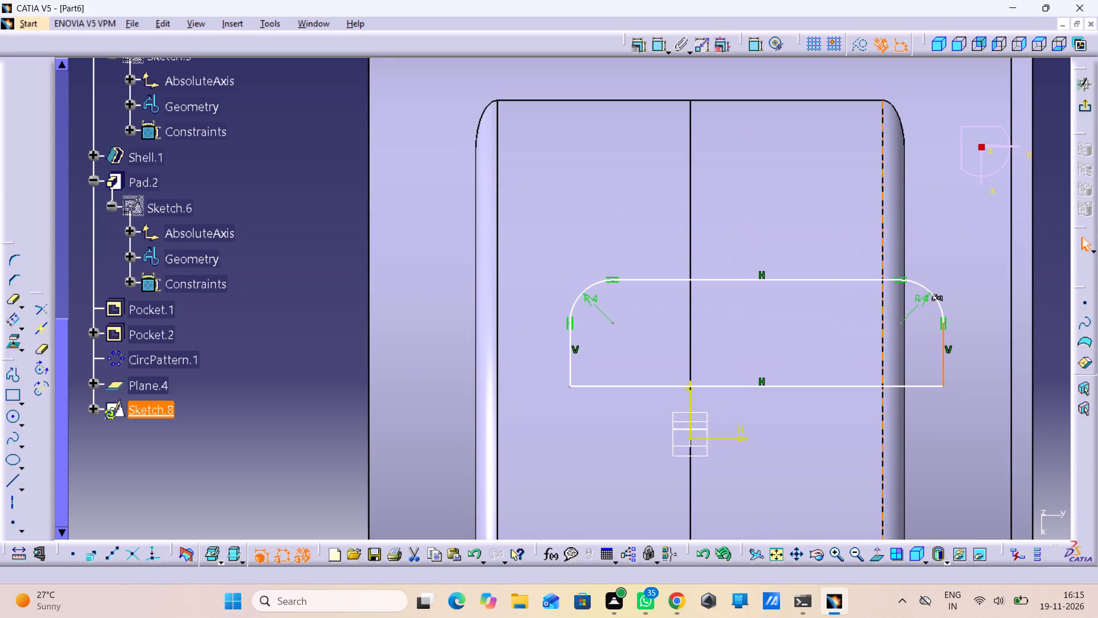
drag(572, 344, 494, 343)
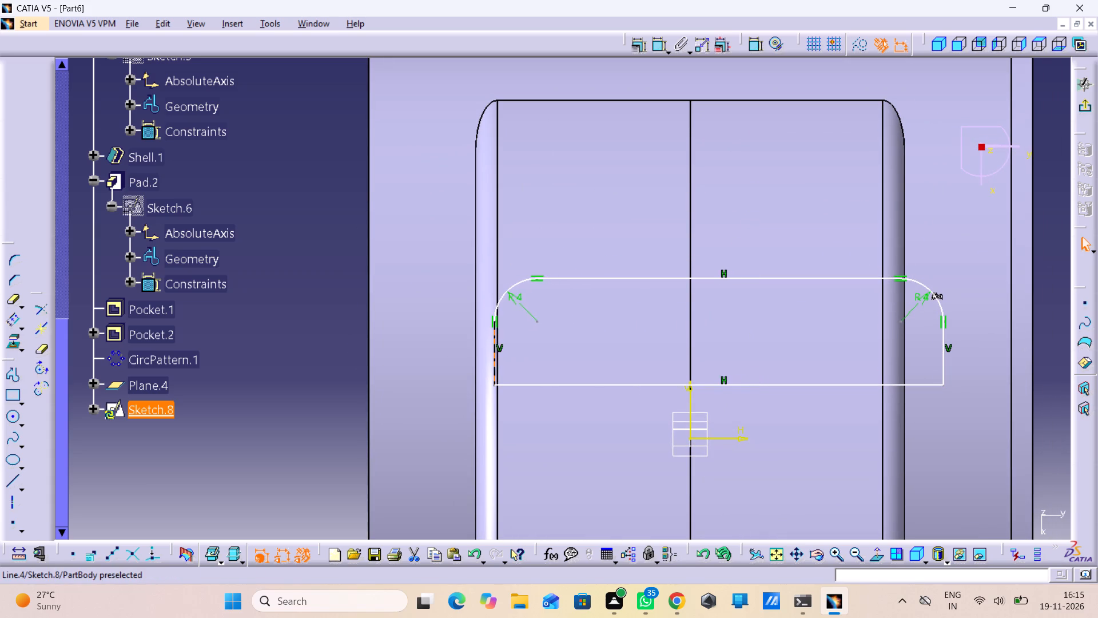
drag(494, 343, 464, 351)
Move the profile's upper edge up beyond the cylindrical body's upper outline.
drag(711, 285, 715, 181)
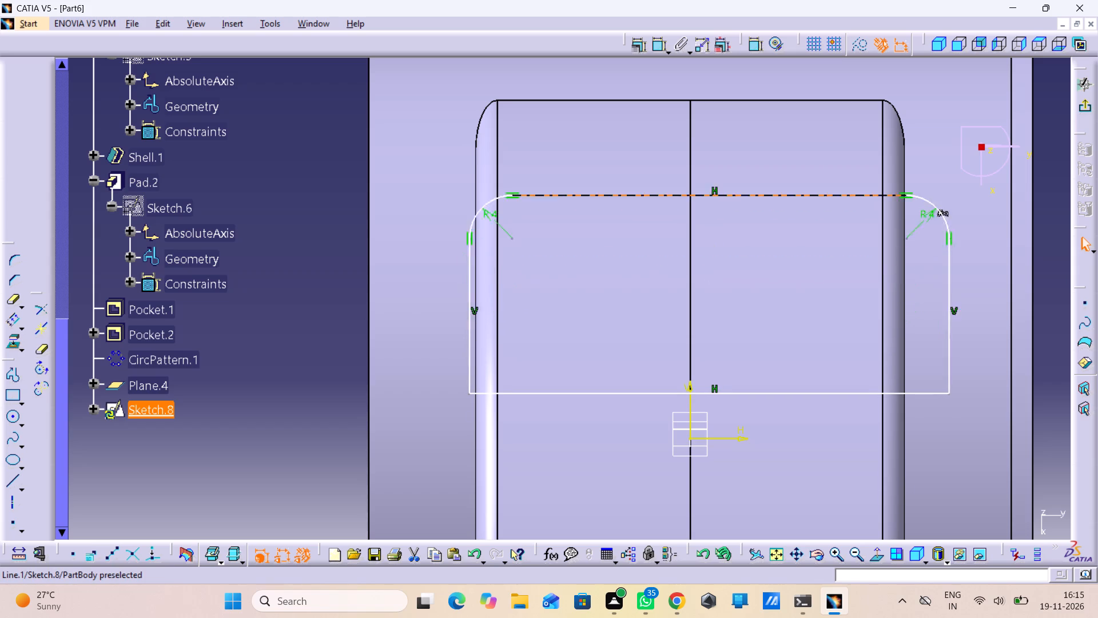
drag(715, 181, 720, 81)
middle_drag(714, 81, 687, 263)
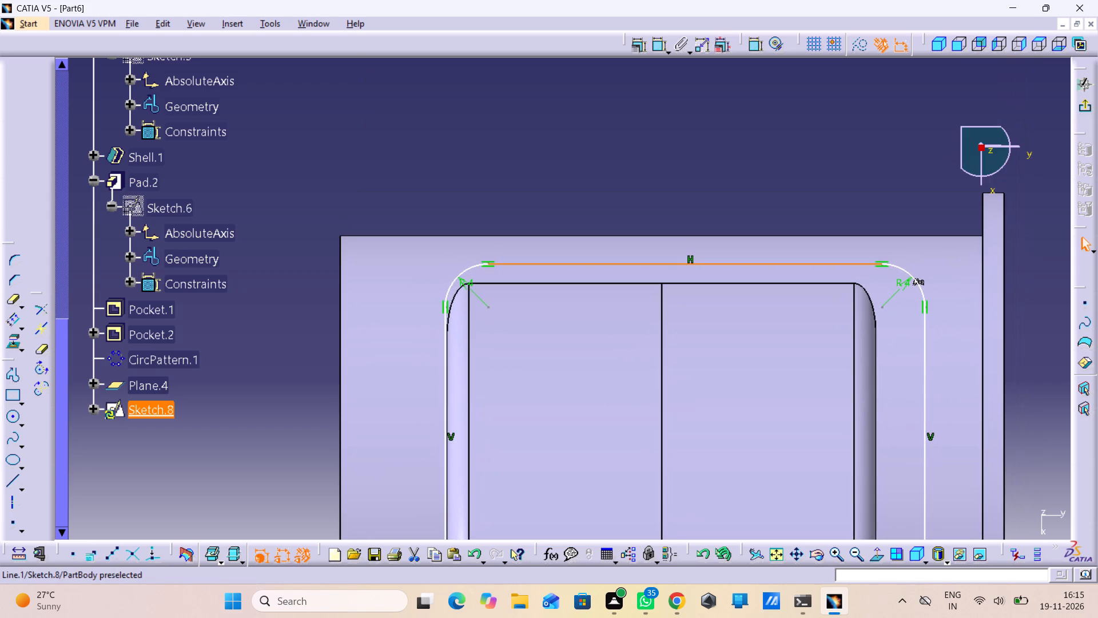
drag(689, 263, 695, 185)
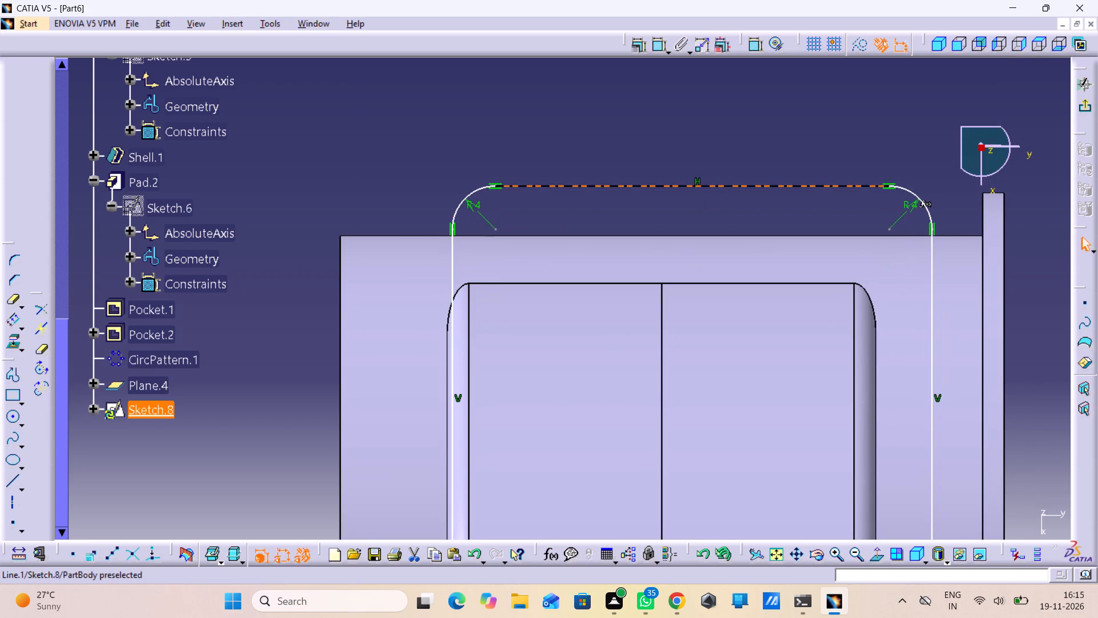
Raise the profile's lower edge to just above the vertical axis arrow and shift the profile to roughly centre it on that axis.
middle_drag(708, 140, 709, 243)
right_click(709, 138)
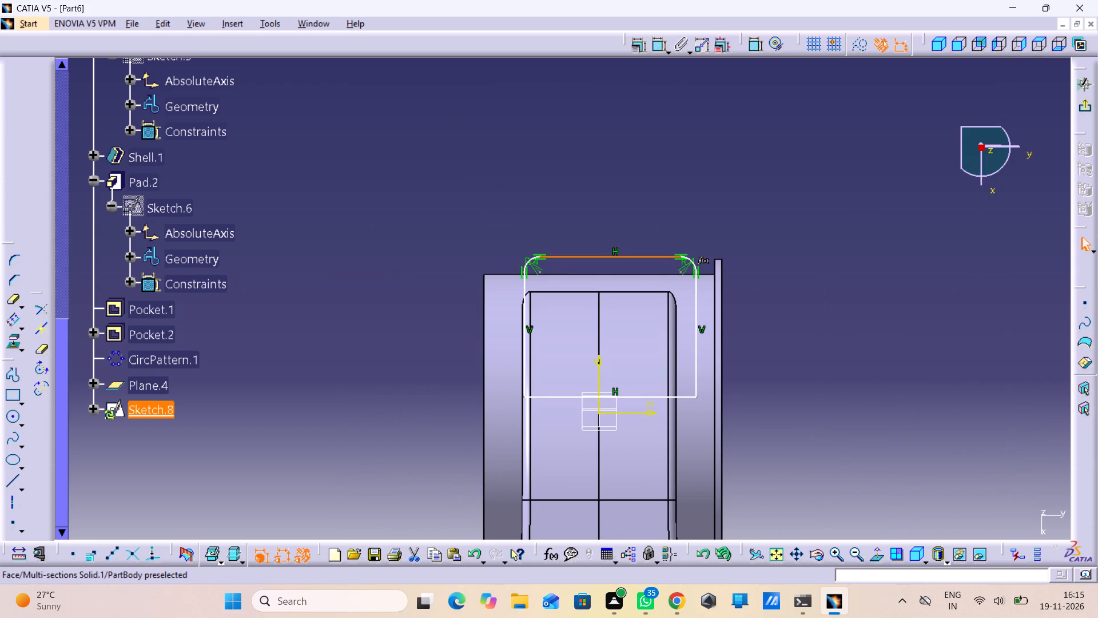
drag(654, 394, 651, 380)
click(786, 351)
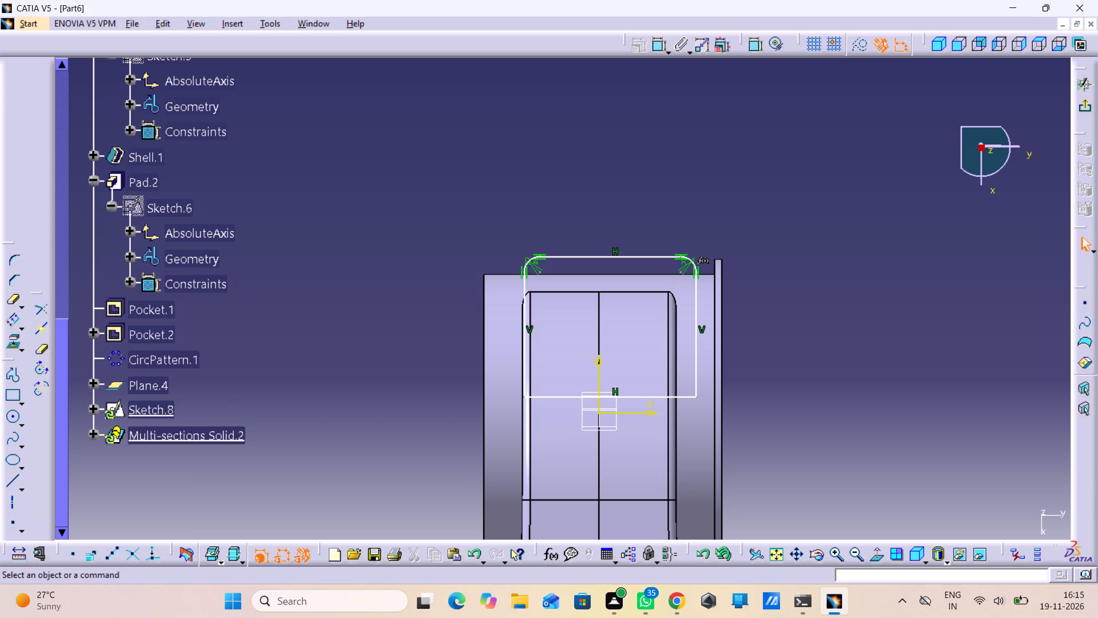
drag(1068, 453, 1052, 451)
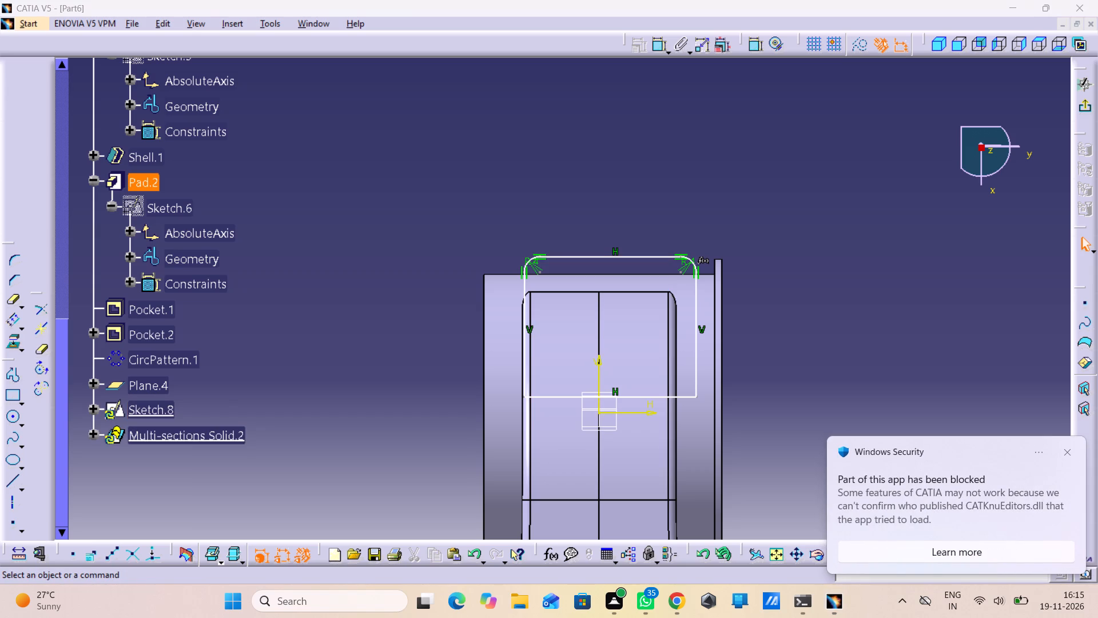
click(1065, 450)
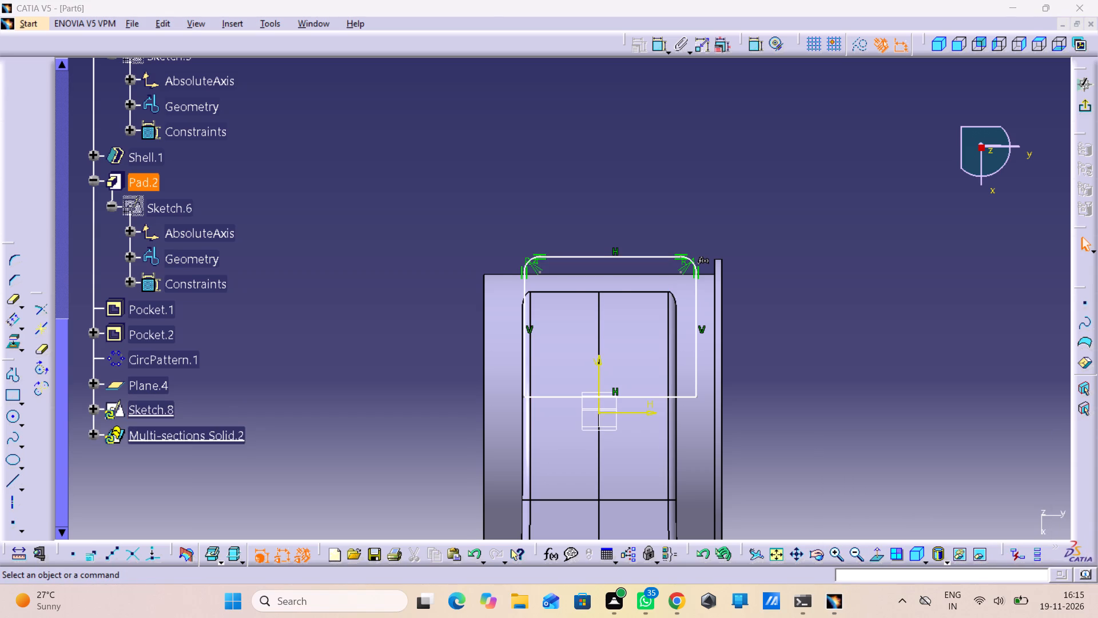
drag(689, 398, 685, 348)
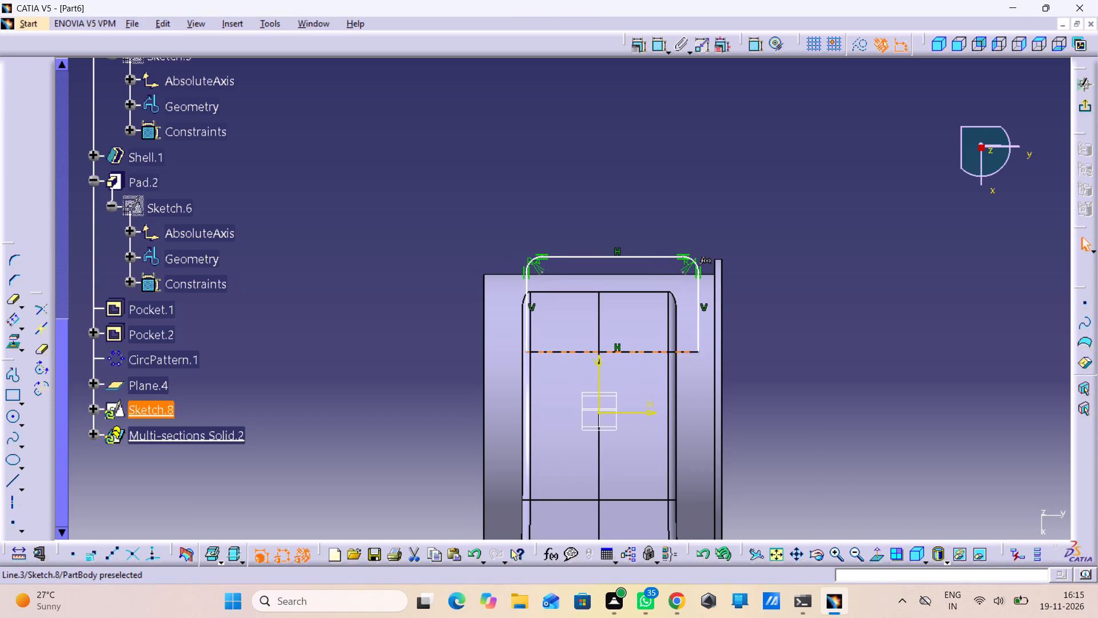
drag(685, 348, 677, 349)
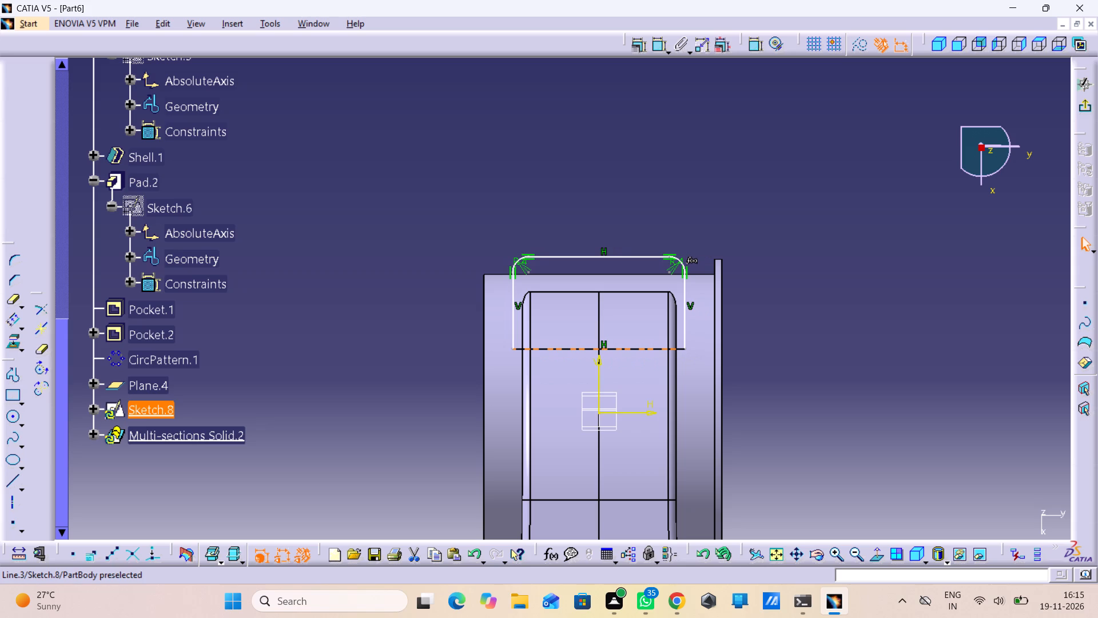
click(697, 108)
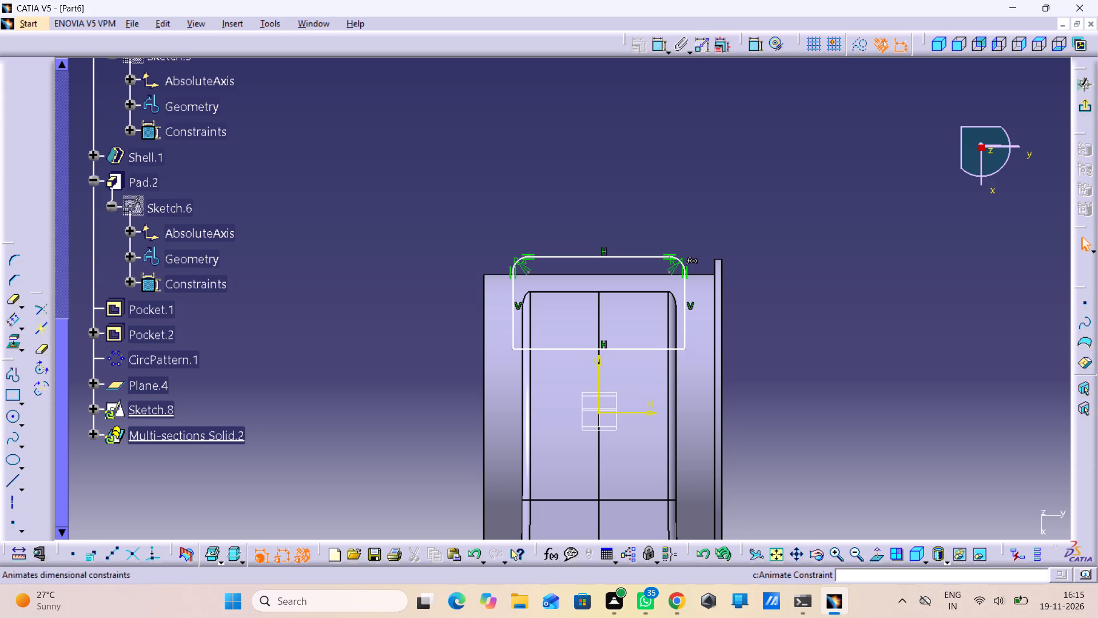
Constrain the profile's two vertical sides to be symmetric about the vertical sketch axis.
click(661, 46)
drag(661, 46, 651, 54)
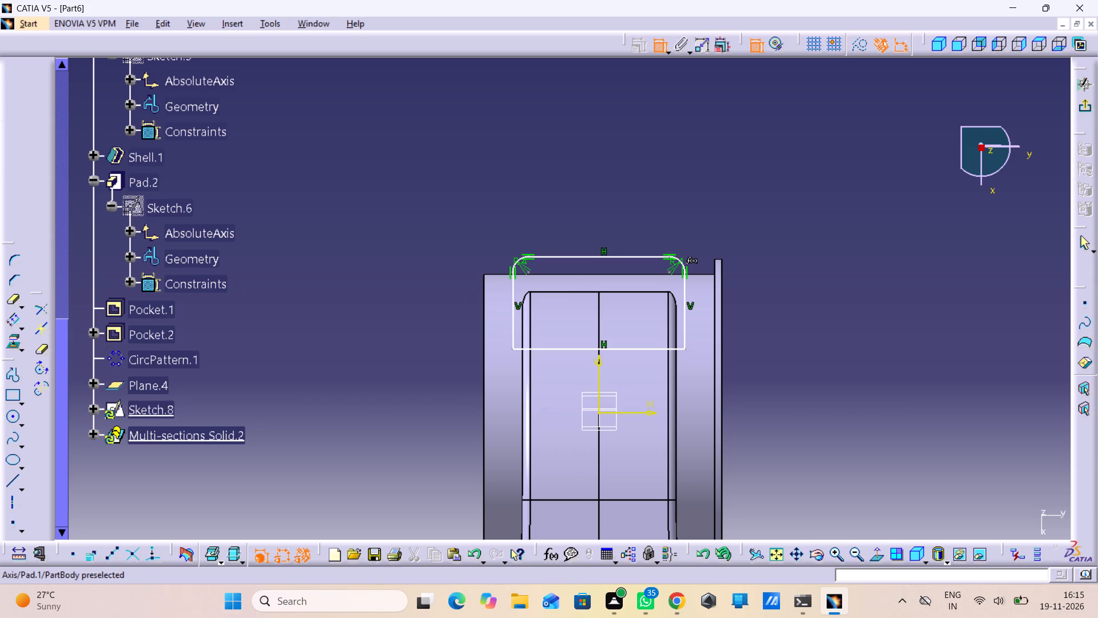
click(513, 320)
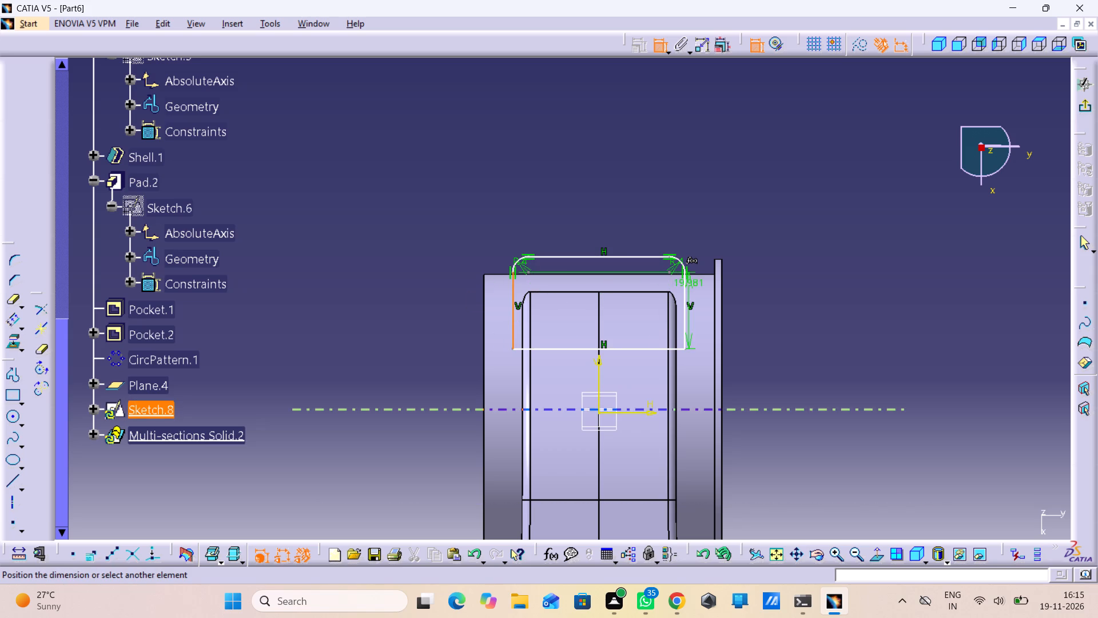
click(687, 296)
right_click(635, 185)
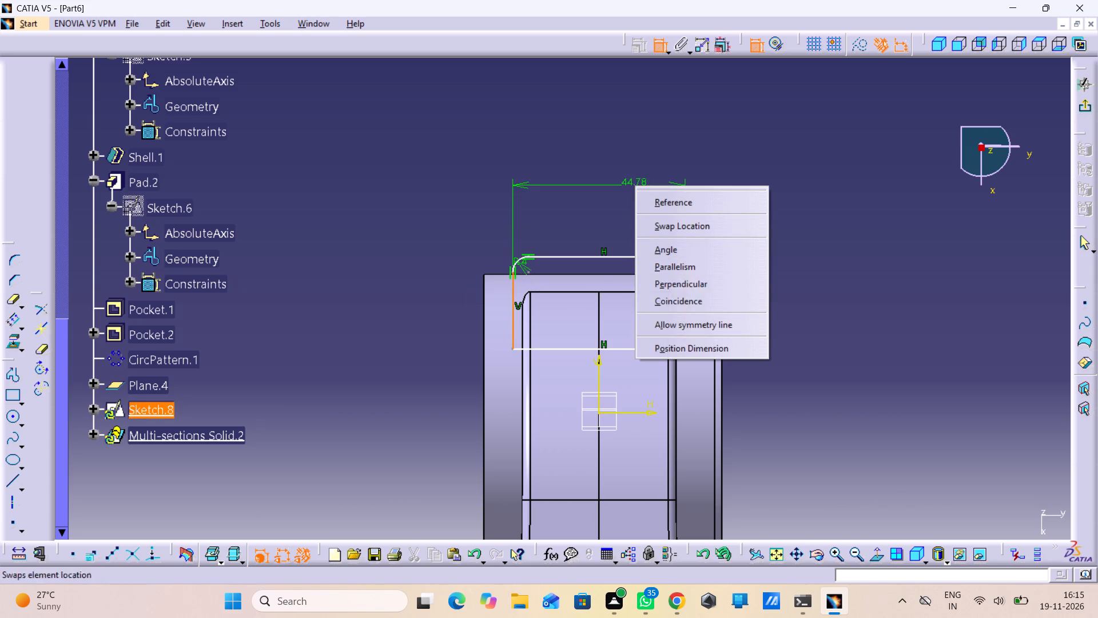
click(678, 332)
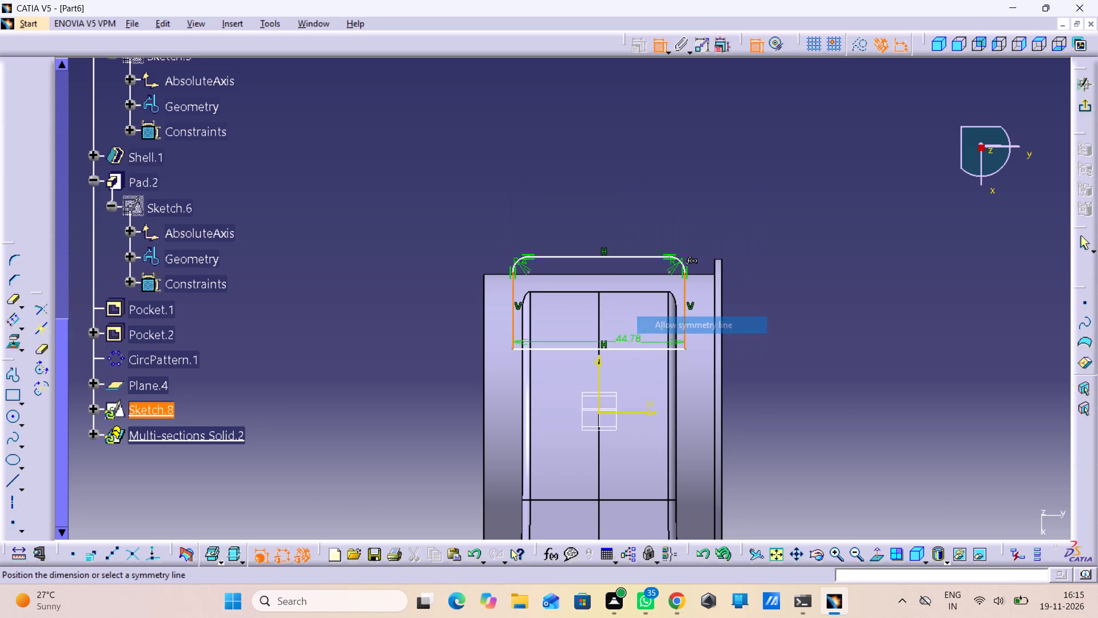
click(596, 368)
Dimension the profile's width between its two vertical sides, placing the dimension above the upper edge.
click(683, 287)
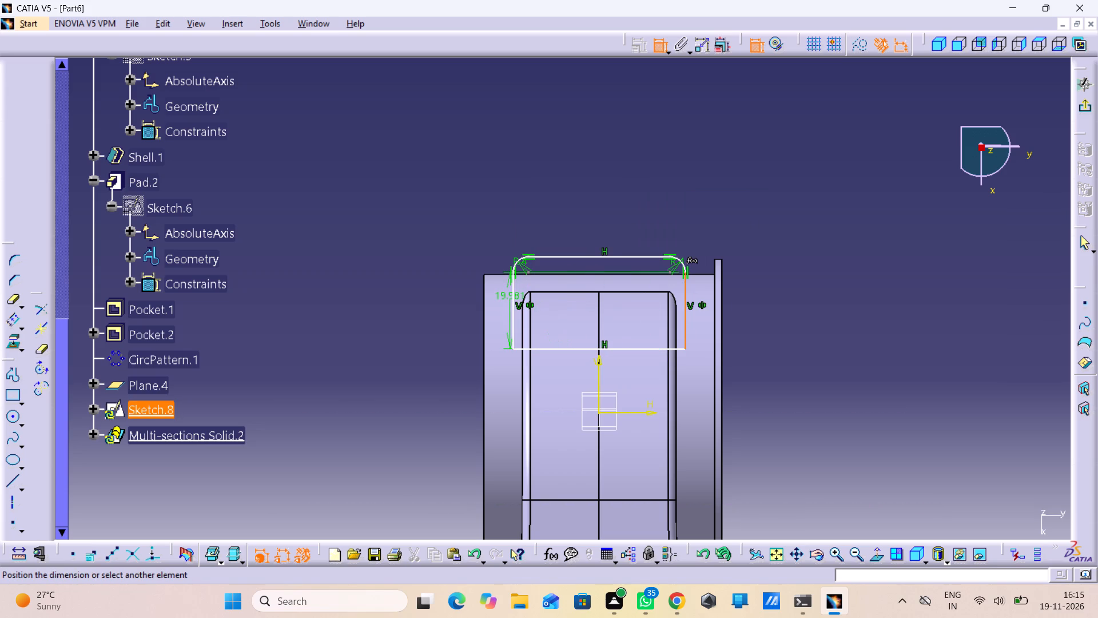
click(516, 296)
click(607, 215)
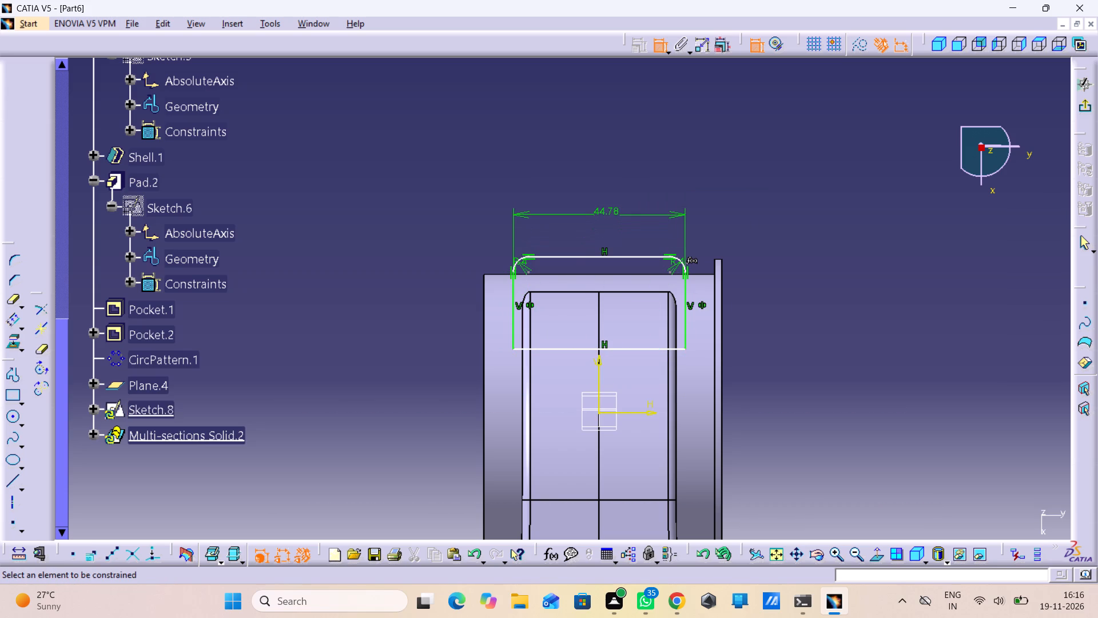
Set the profile's width dimension to 48 mm.
double_click(603, 210)
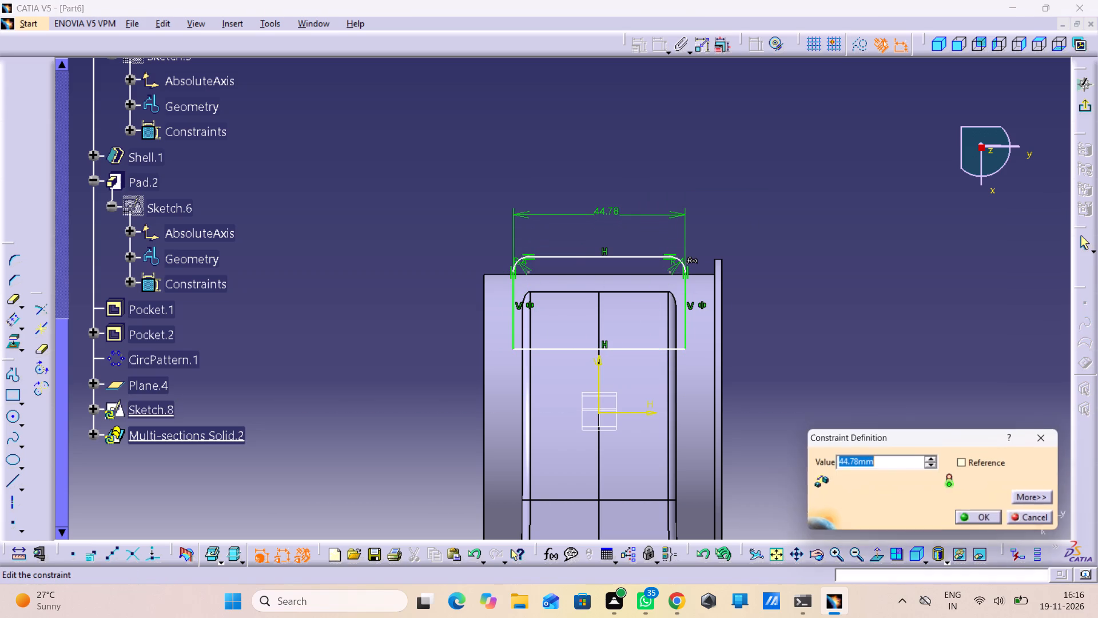
text(48)
key(Return)
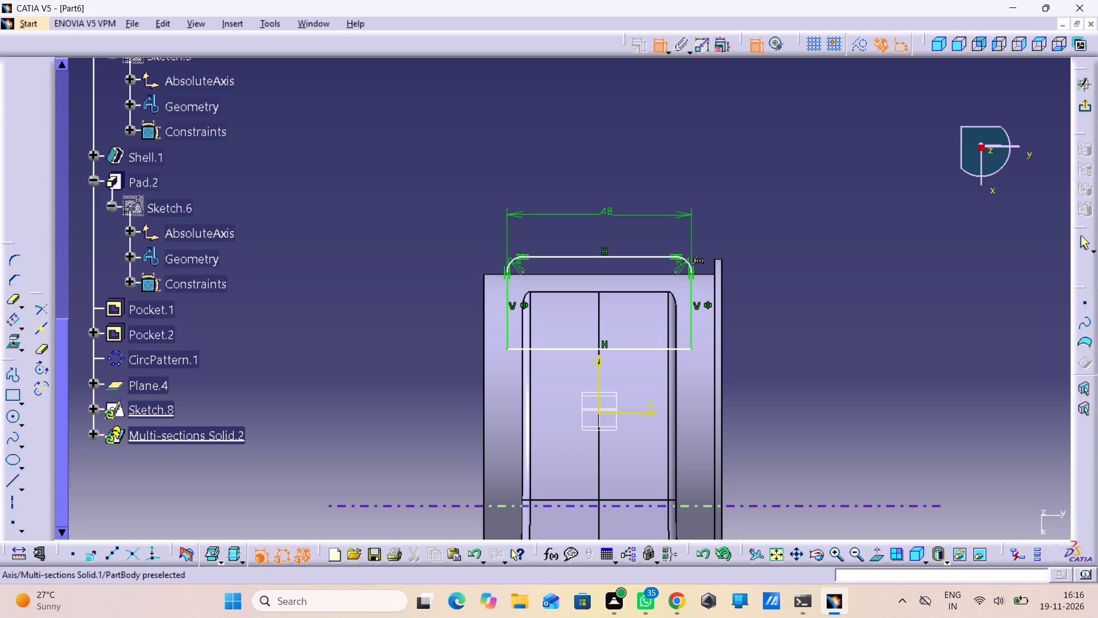
Dimension the length of the profile's right vertical side and set it to 28 mm.
click(692, 319)
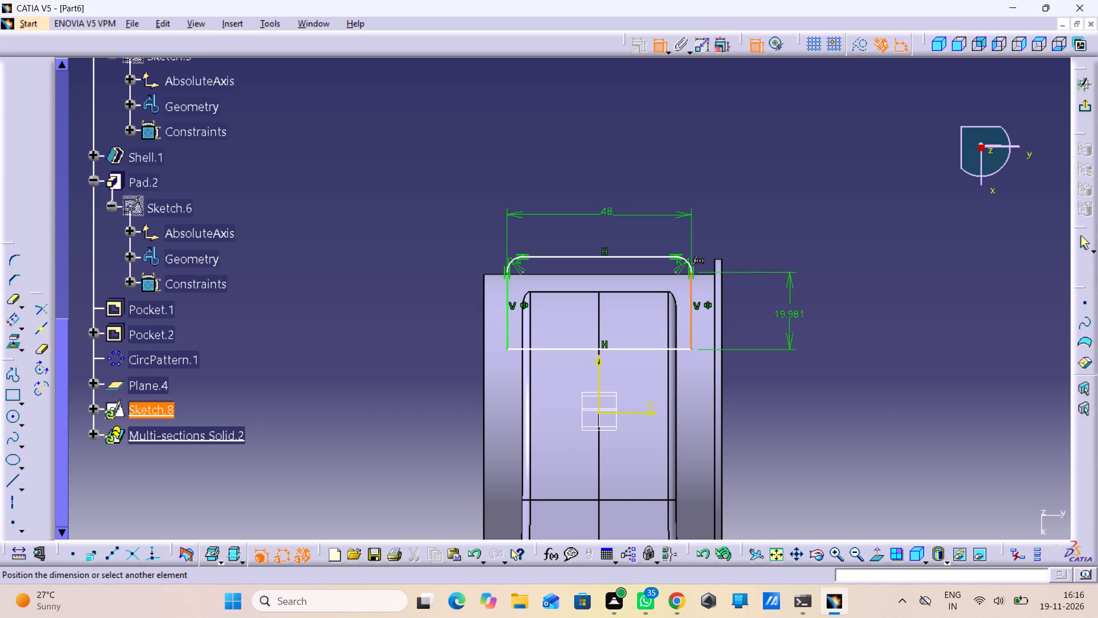
click(795, 313)
double_click(795, 307)
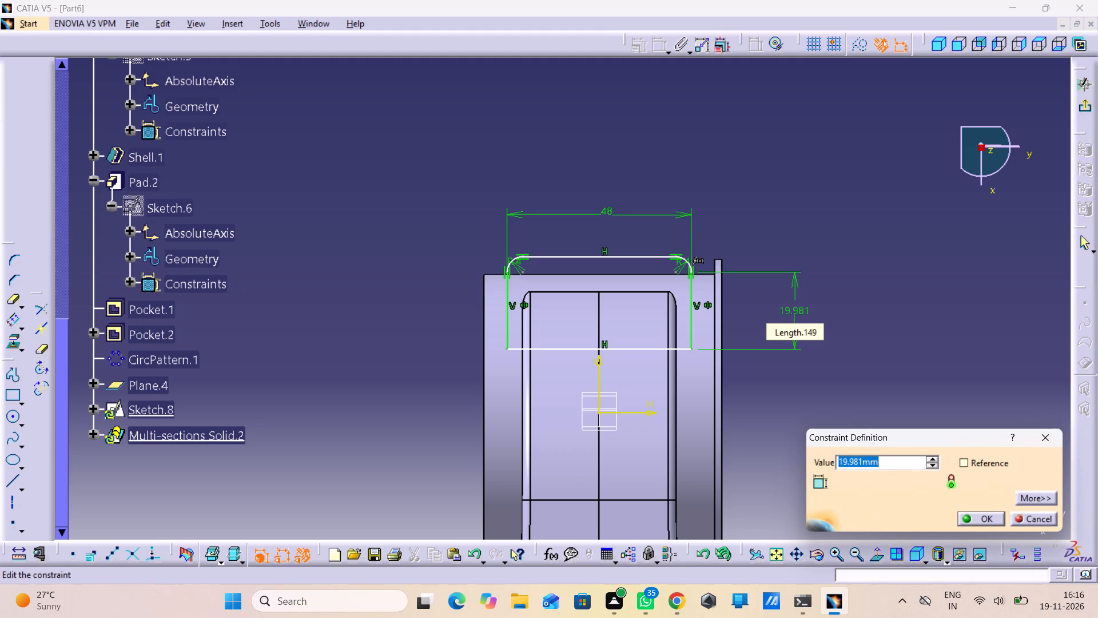
text(28)
key(Return)
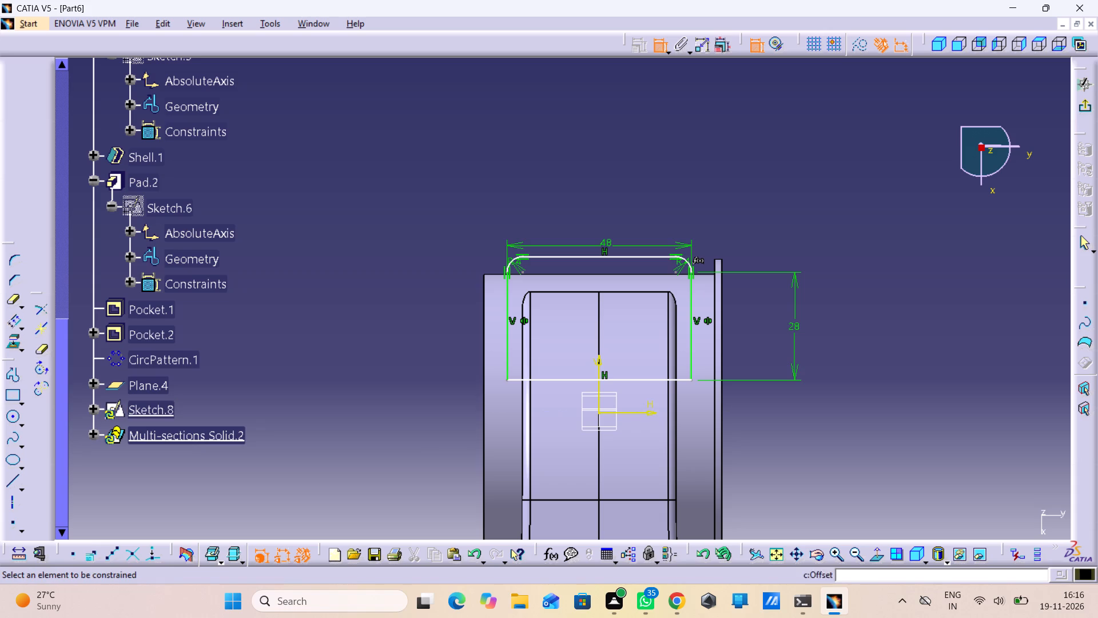
Sketch a circle of about 2.1 mm radius inside the profile, below the left part of its upper edge.
click(15, 417)
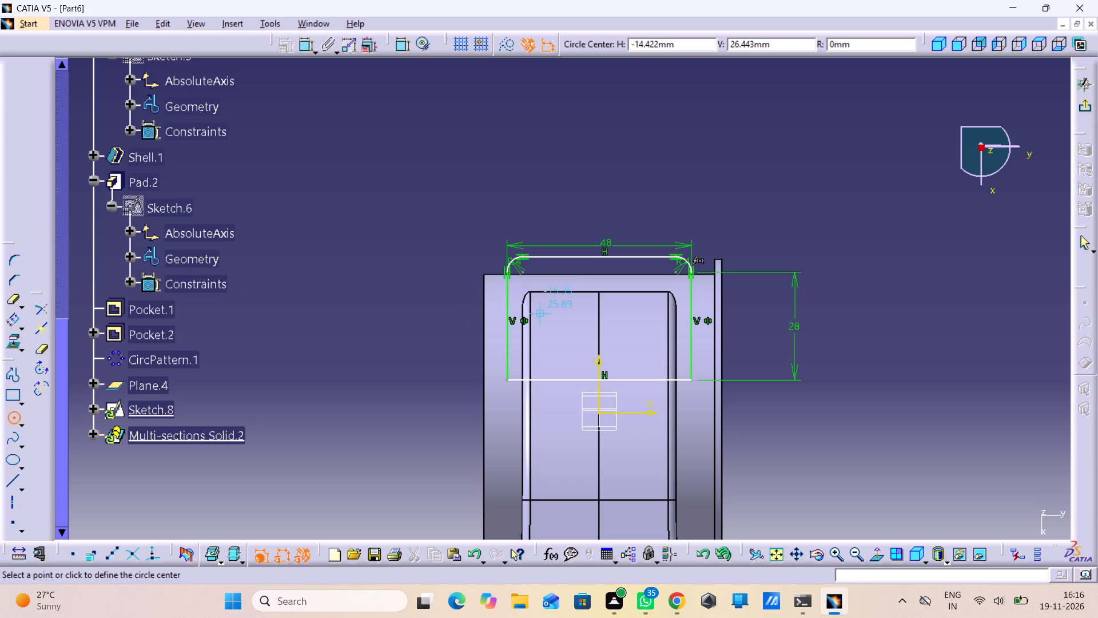
click(549, 282)
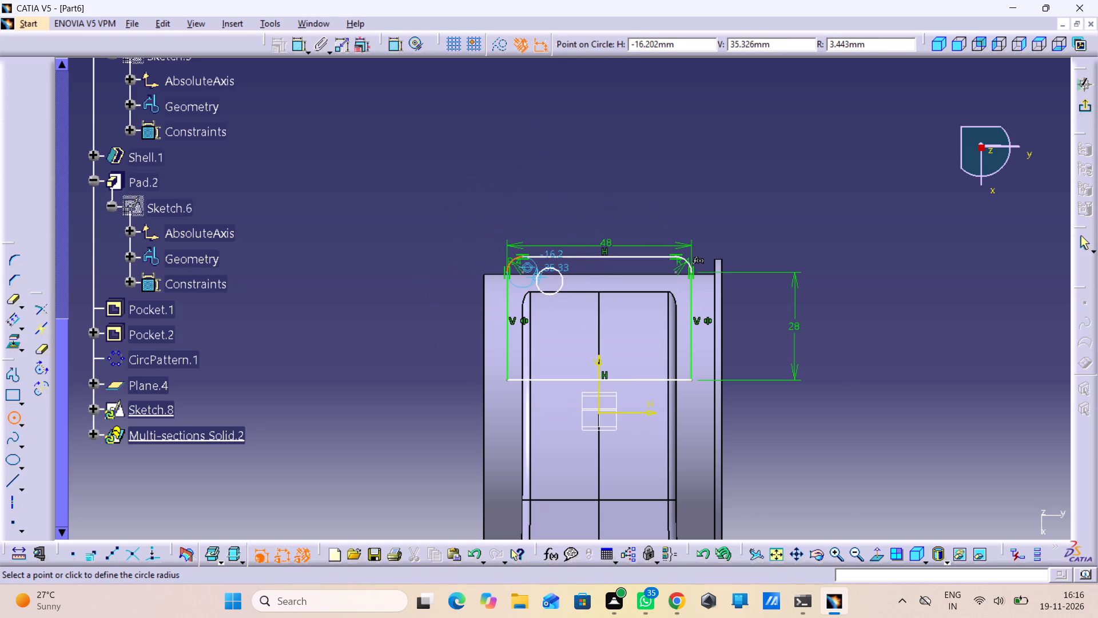
middle_drag(543, 310, 496, 168)
right_click(543, 310)
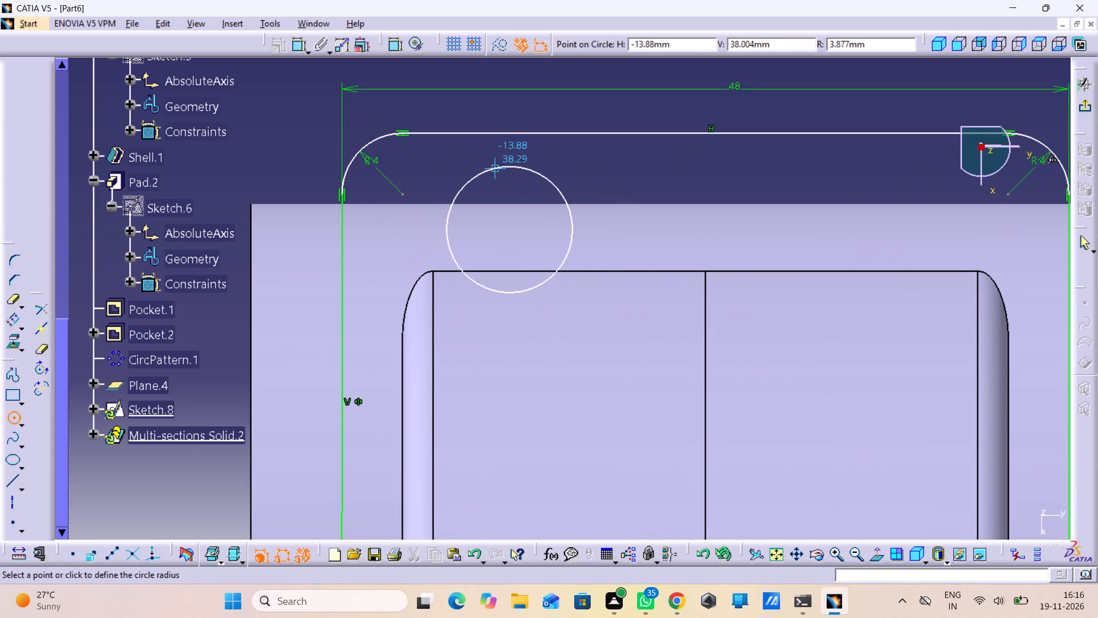
click(508, 199)
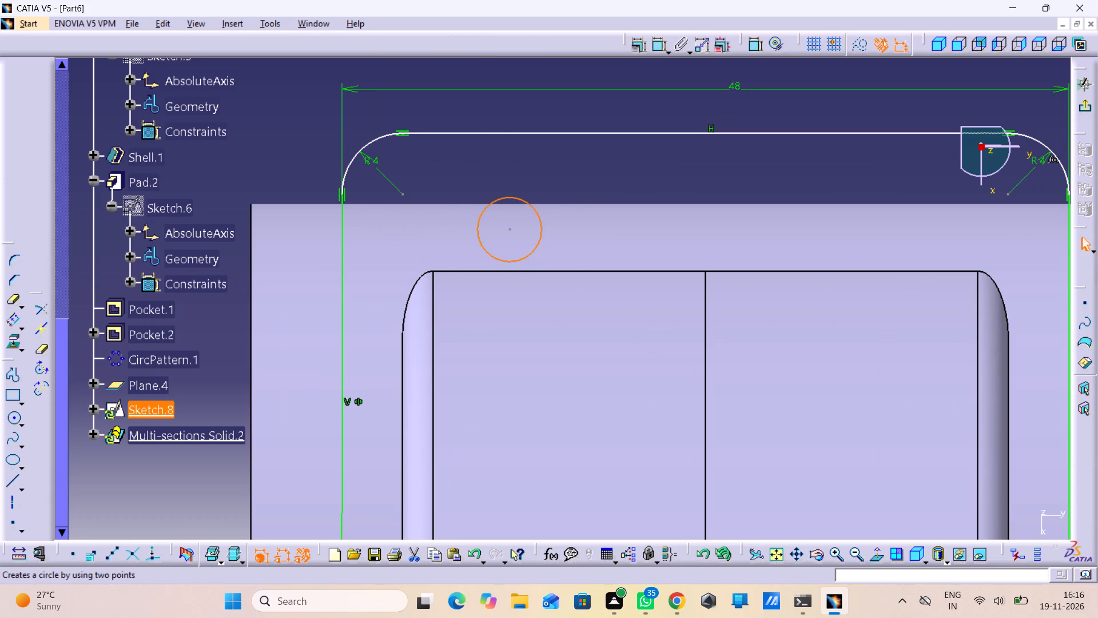
click(123, 467)
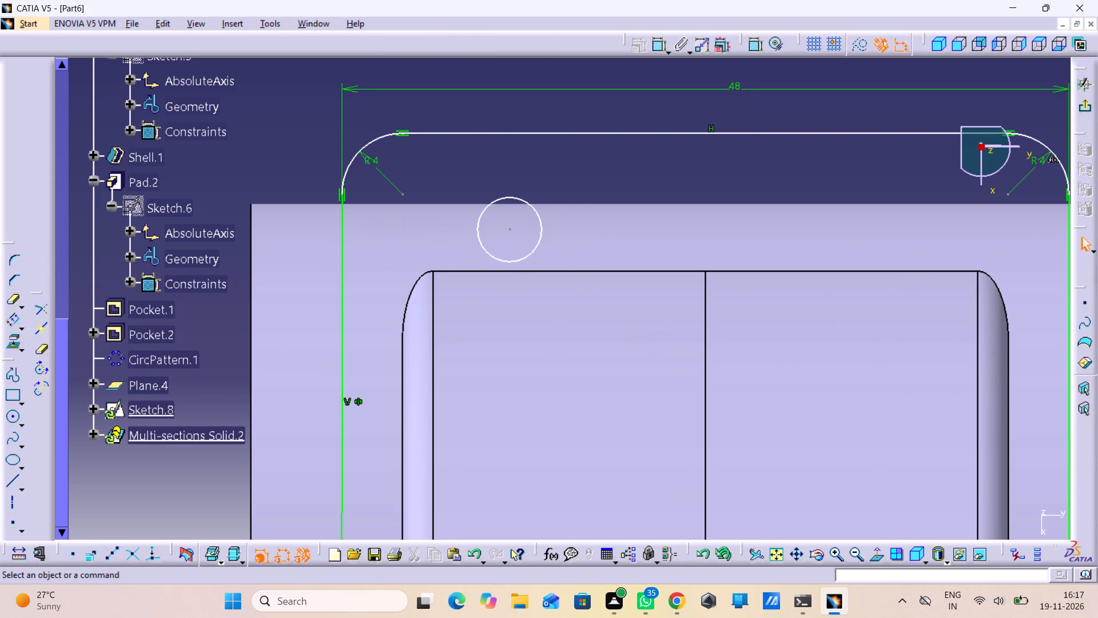
Sketch a second circle of about 2.6 mm radius on the profile's right half, its centre level with the first circle's.
click(17, 418)
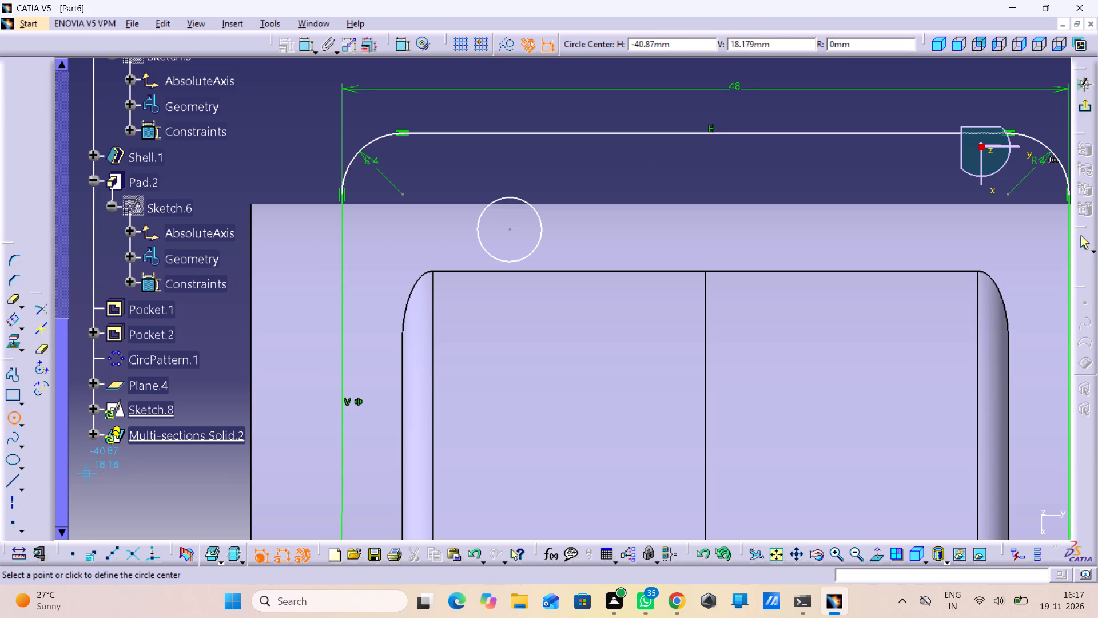
click(853, 227)
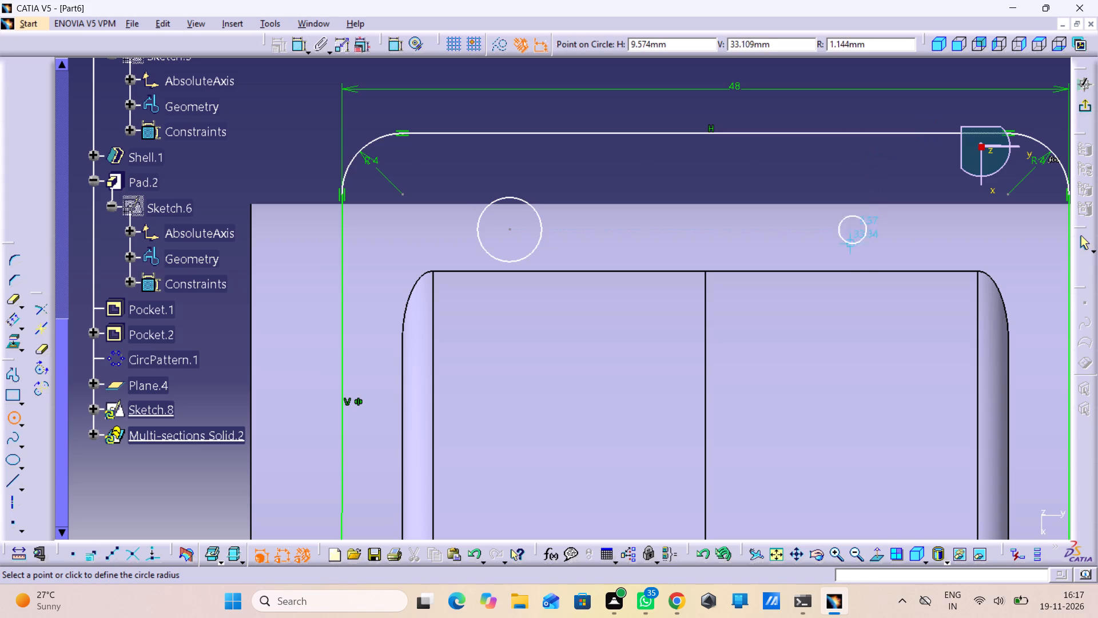
click(845, 267)
middle_drag(849, 189, 862, 268)
right_click(849, 189)
click(869, 147)
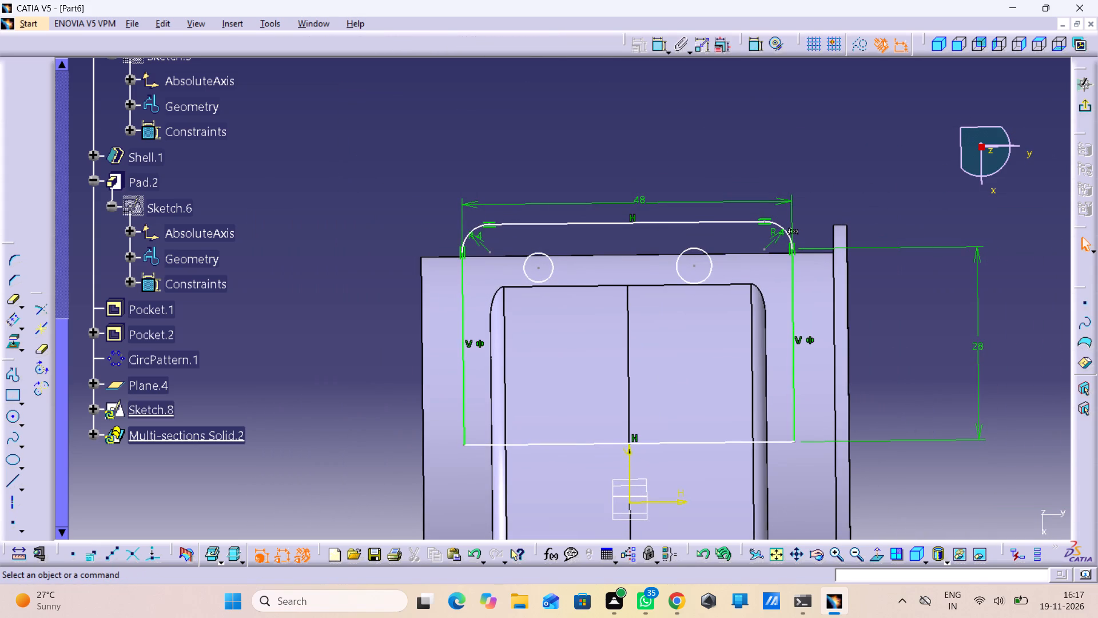
Constrain the two circle centres to be symmetric about the vertical sketch axis.
double_click(757, 44)
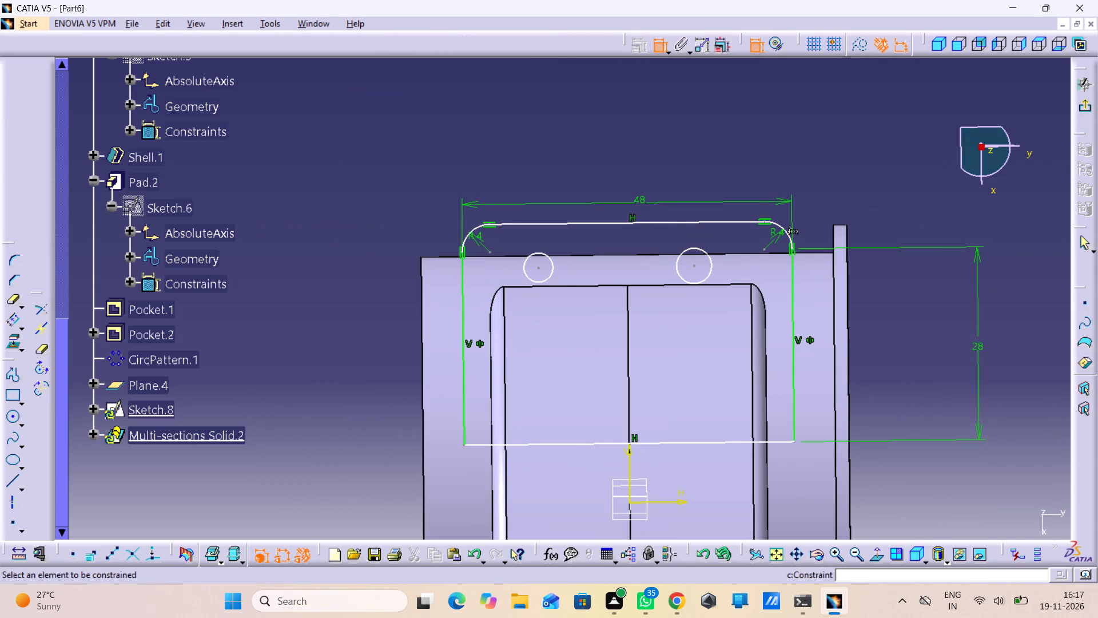
click(691, 268)
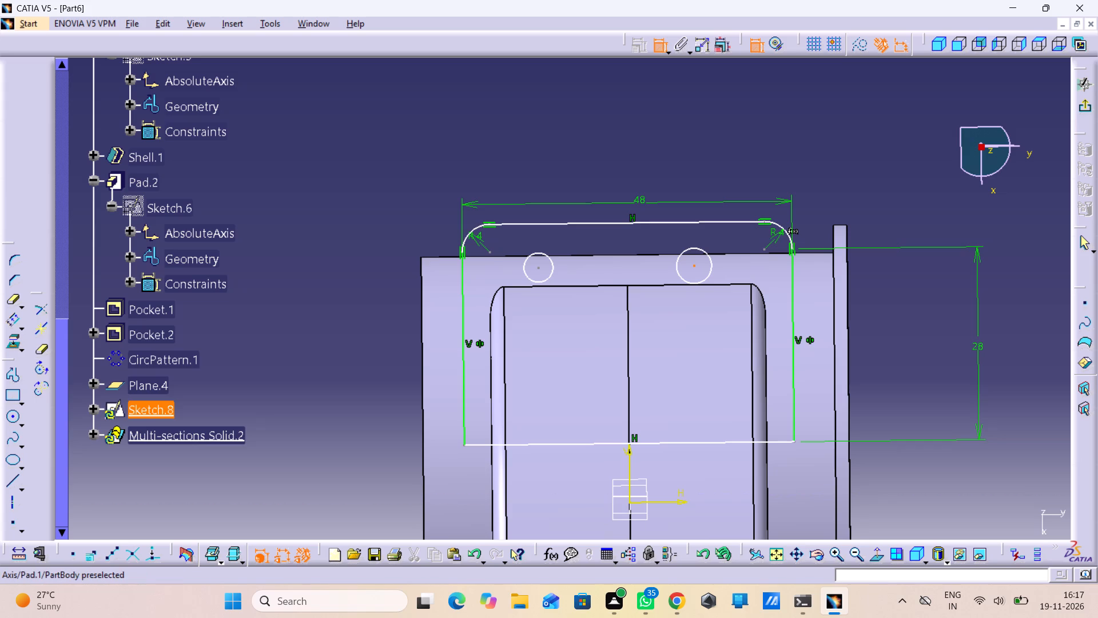
click(541, 267)
right_click(635, 162)
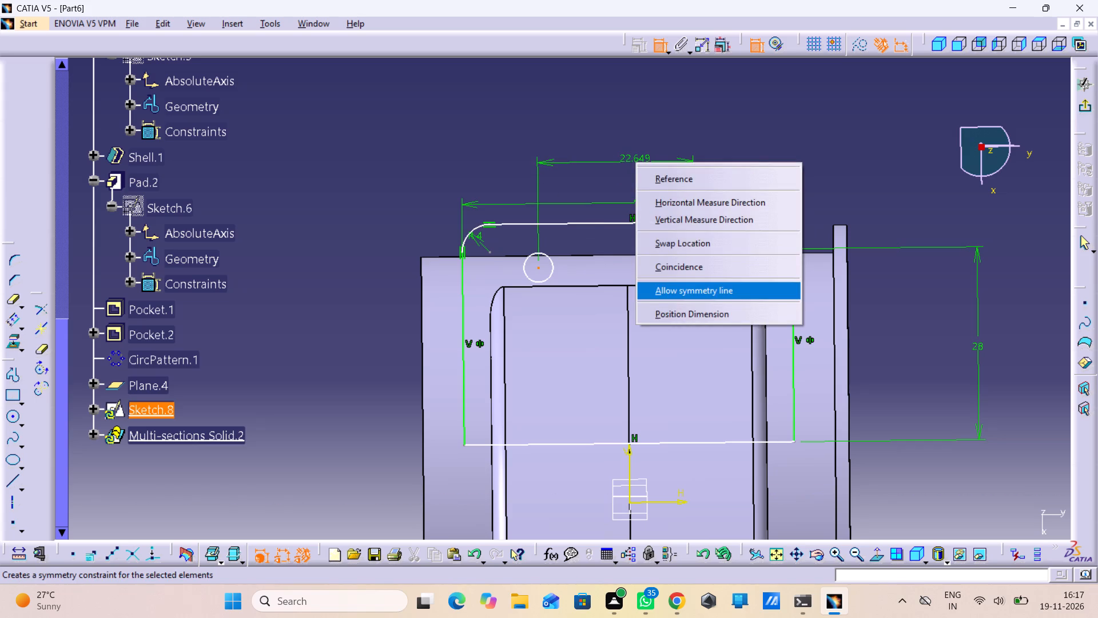
click(686, 287)
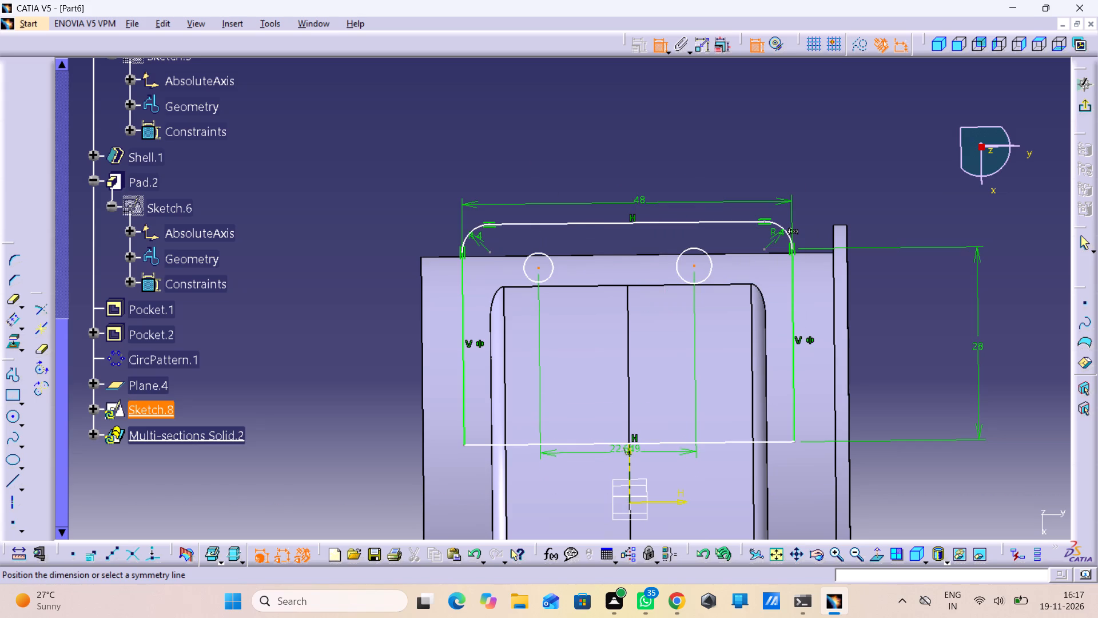
click(626, 449)
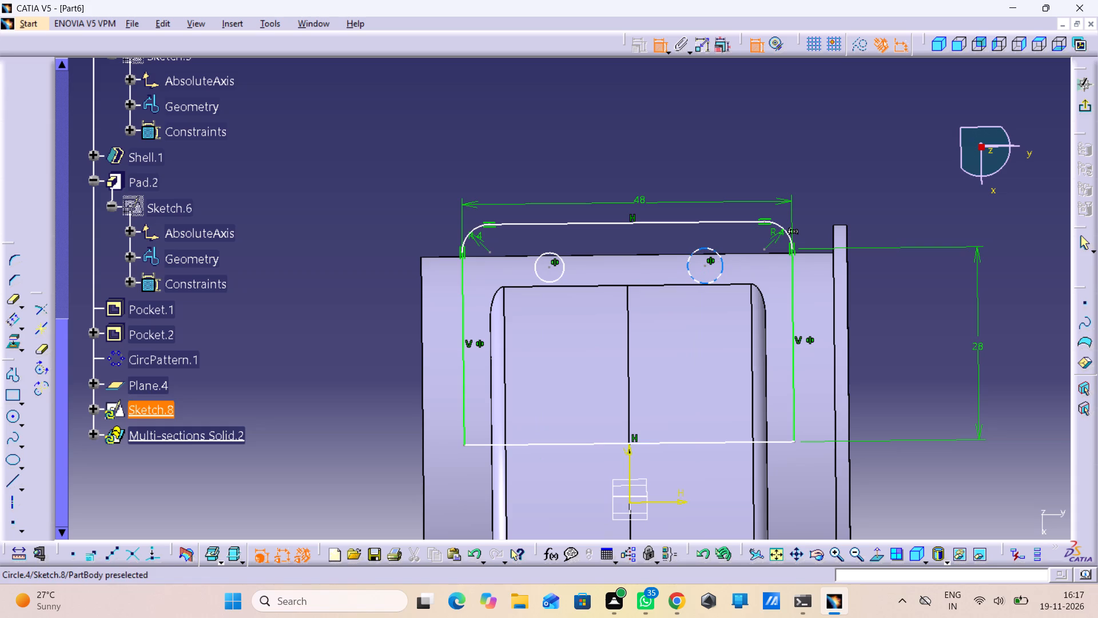
Dimension the right circle and set its radius to 3 mm.
click(693, 252)
click(761, 162)
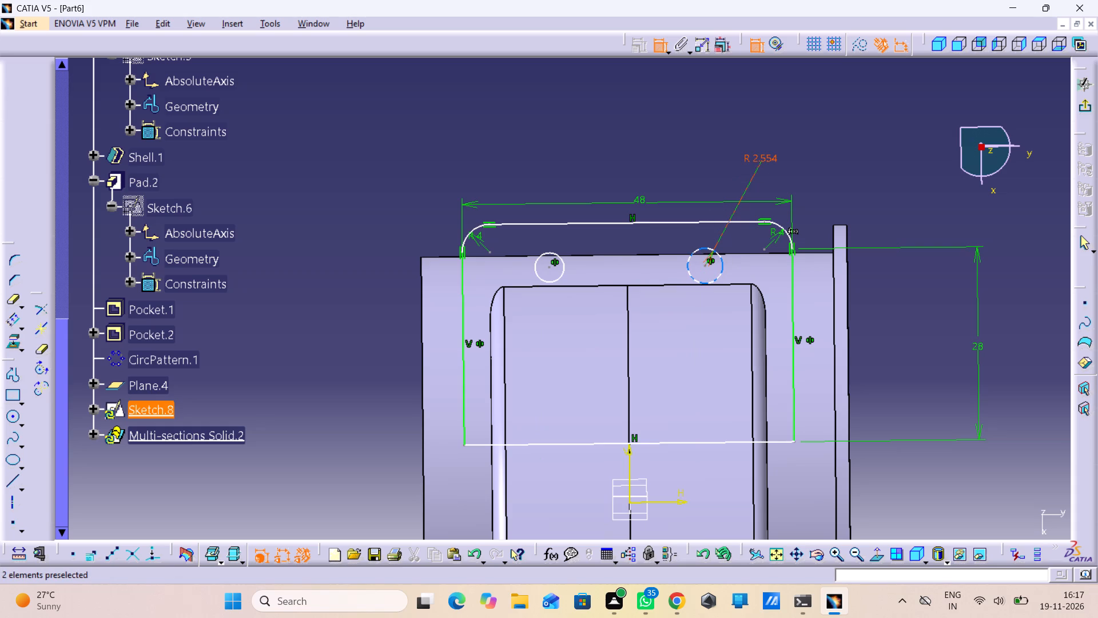
double_click(766, 155)
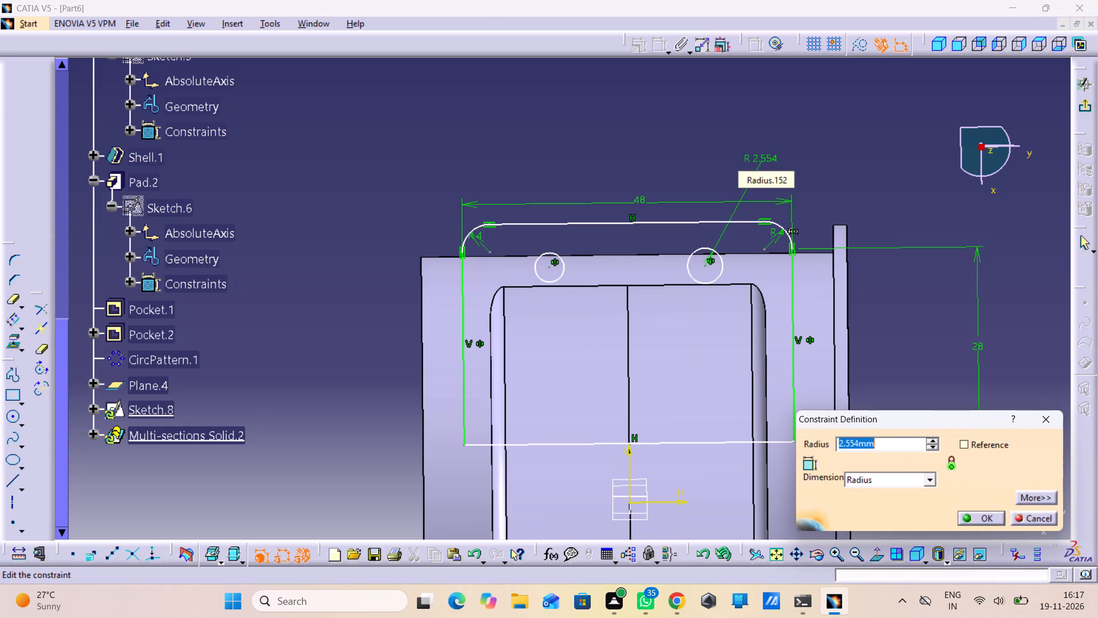
key(3)
key(Return)
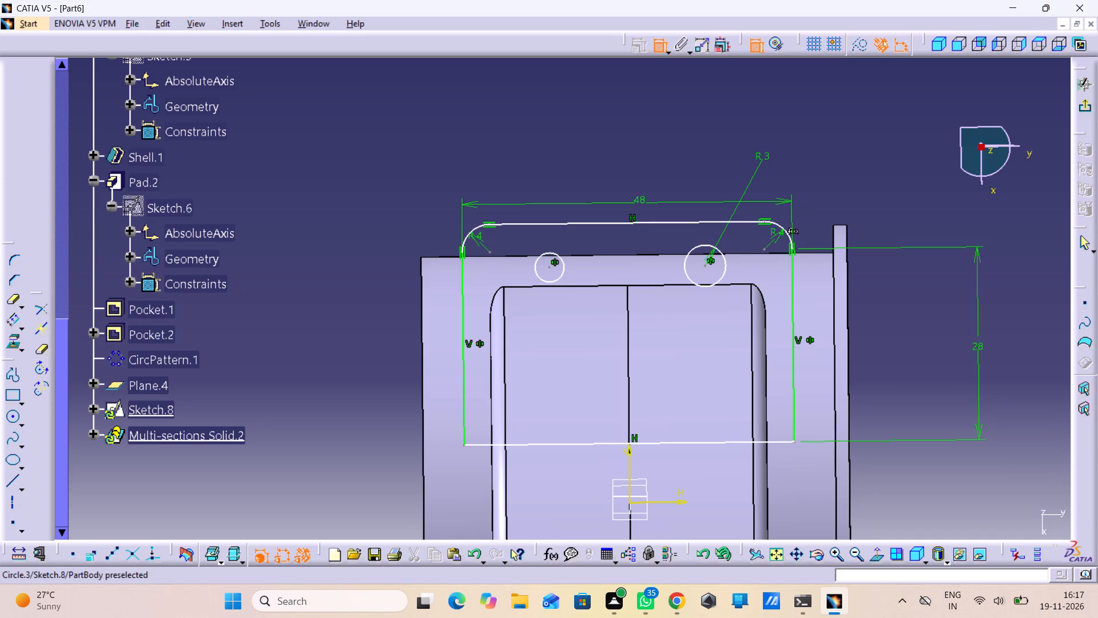
Dimension the left circle and set its radius to 3 mm.
drag(559, 256, 562, 249)
click(541, 175)
click(540, 163)
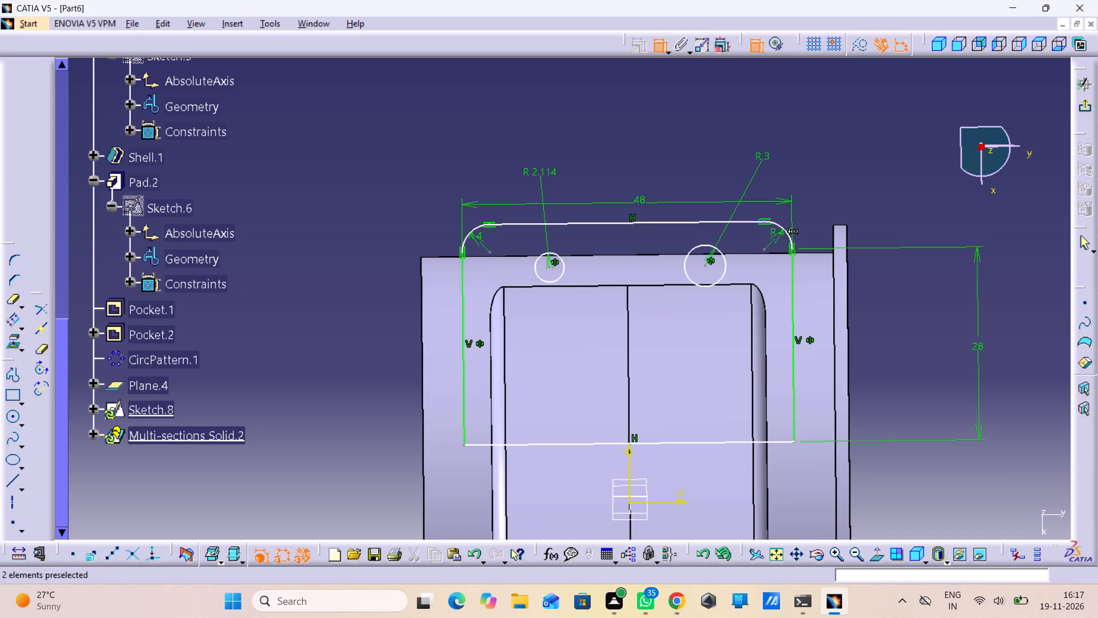
double_click(535, 167)
key(3)
key(Return)
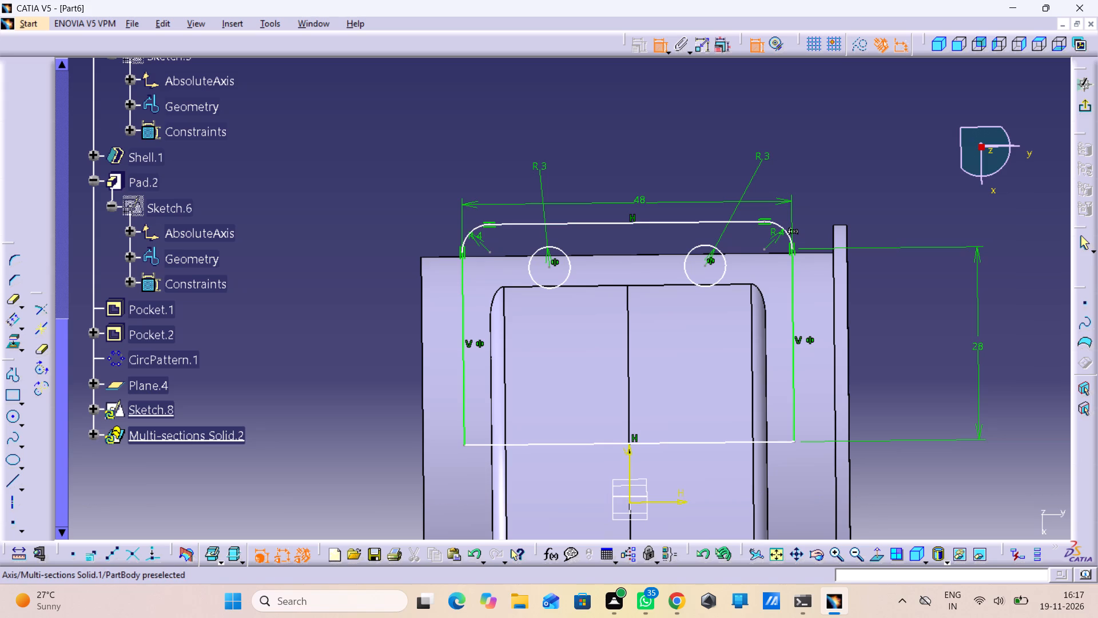
Dimension the vertical distance from the horizontal sketch axis to the right circle's centre, placing it beside the profile's right side.
click(704, 267)
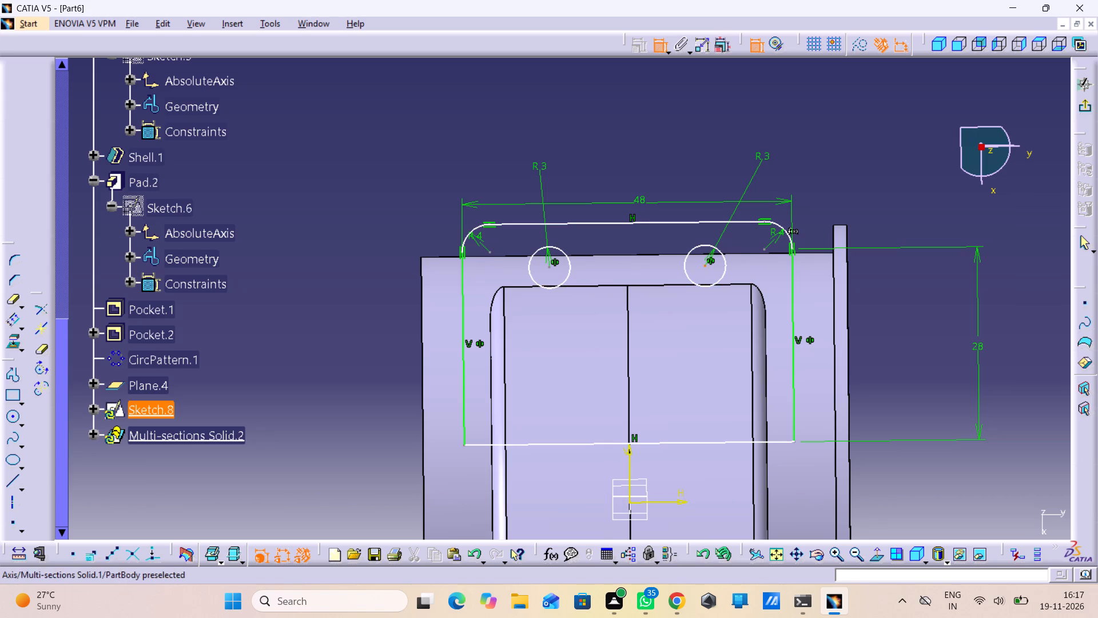
click(677, 500)
click(885, 386)
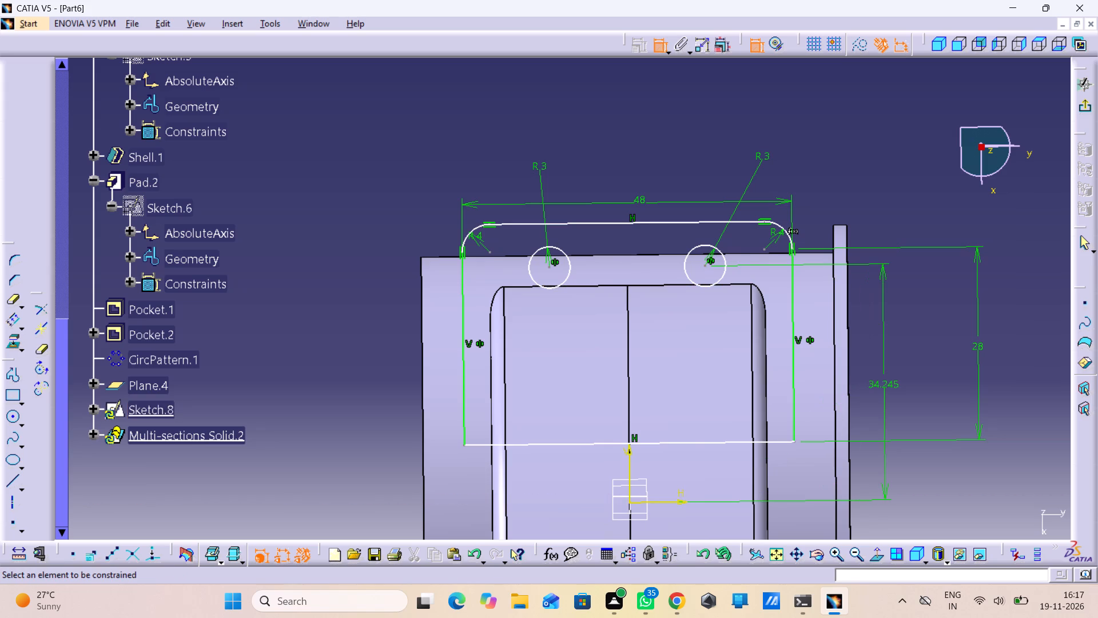
click(885, 386)
click(881, 381)
text(35)
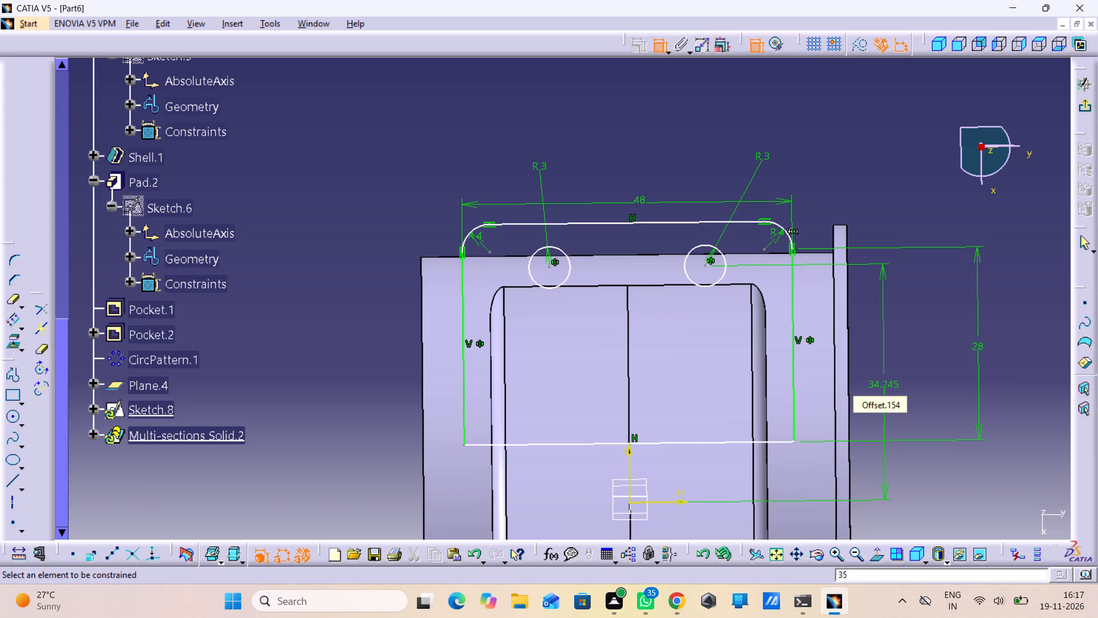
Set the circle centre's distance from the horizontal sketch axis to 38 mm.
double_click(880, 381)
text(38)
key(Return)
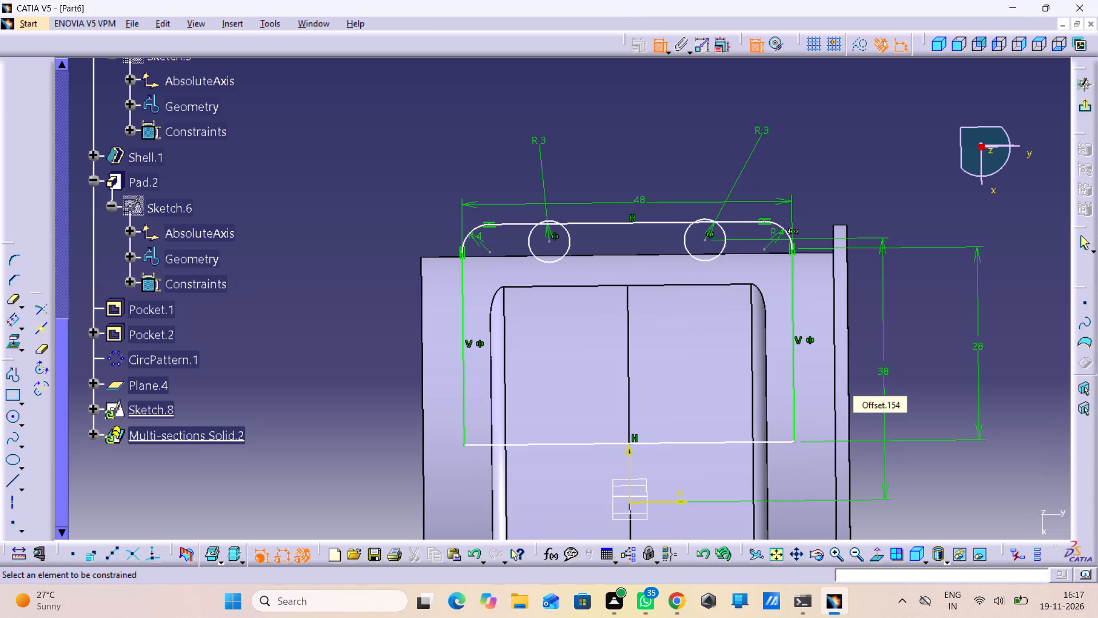
Set the circle centre's distance from the horizontal sketch axis to 34 mm.
double_click(880, 381)
text(34)
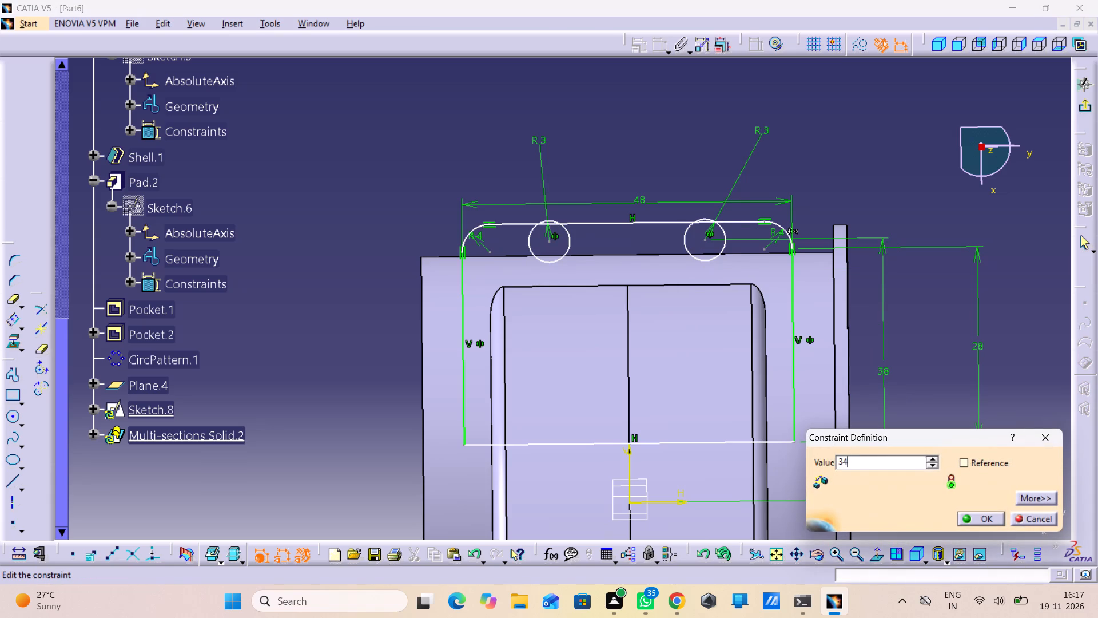
key(Return)
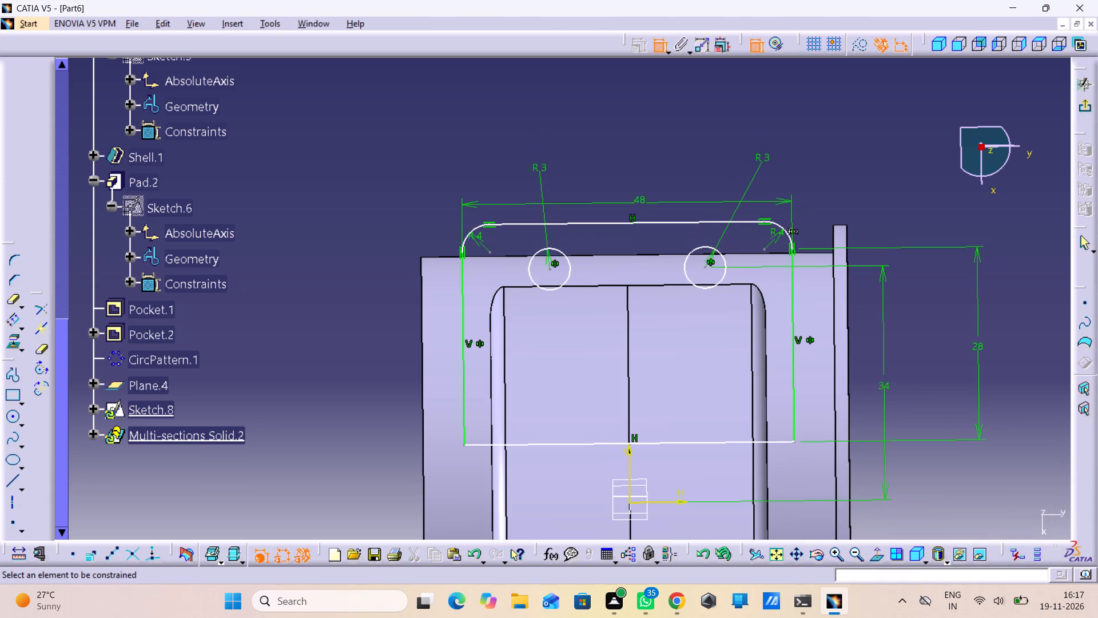
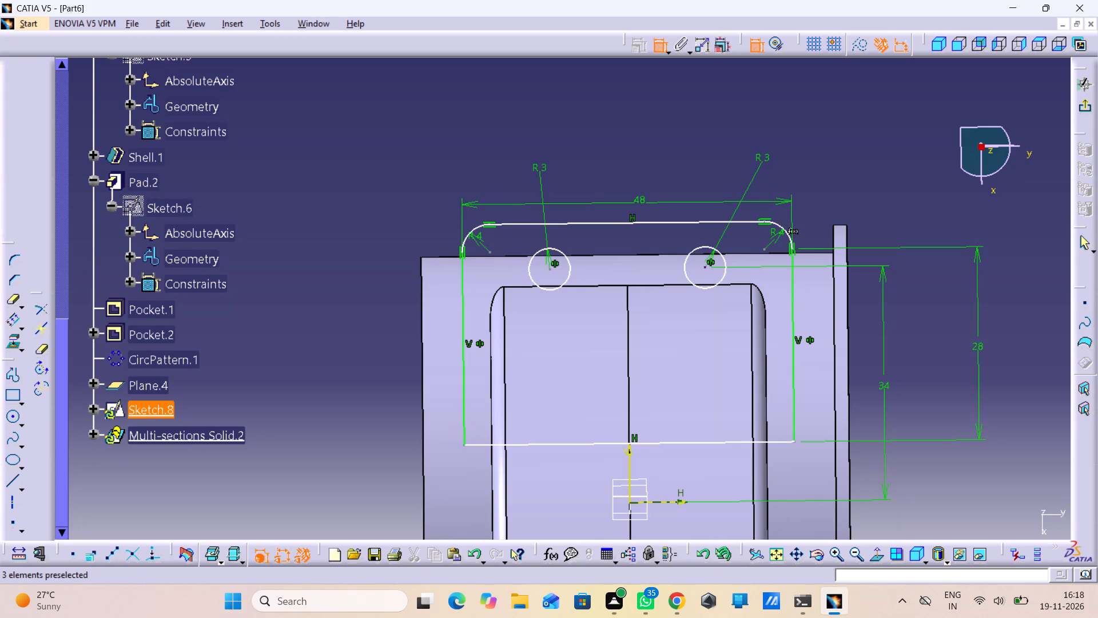
Dimension the distance from the right circle's centre to the profile's top line and set it to 6 mm.
click(703, 264)
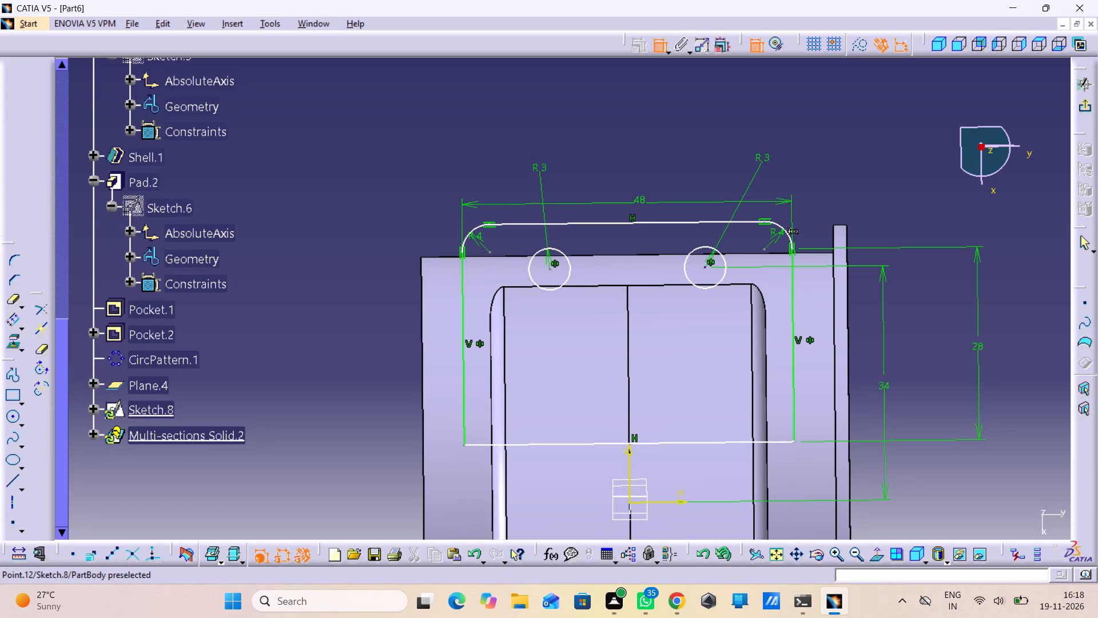
click(707, 267)
click(721, 219)
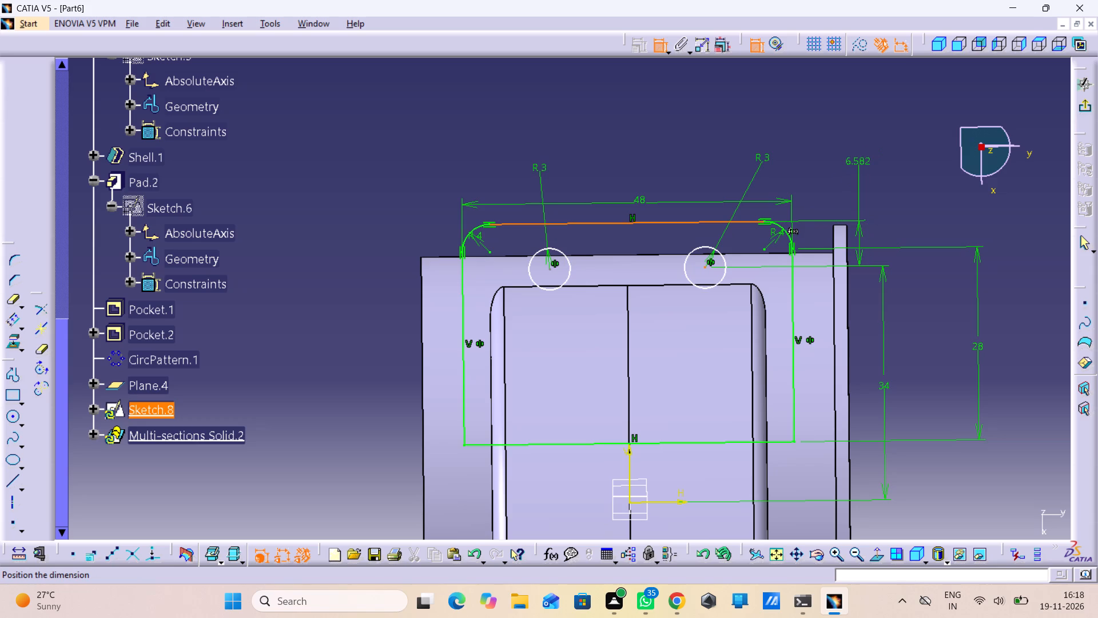
click(857, 169)
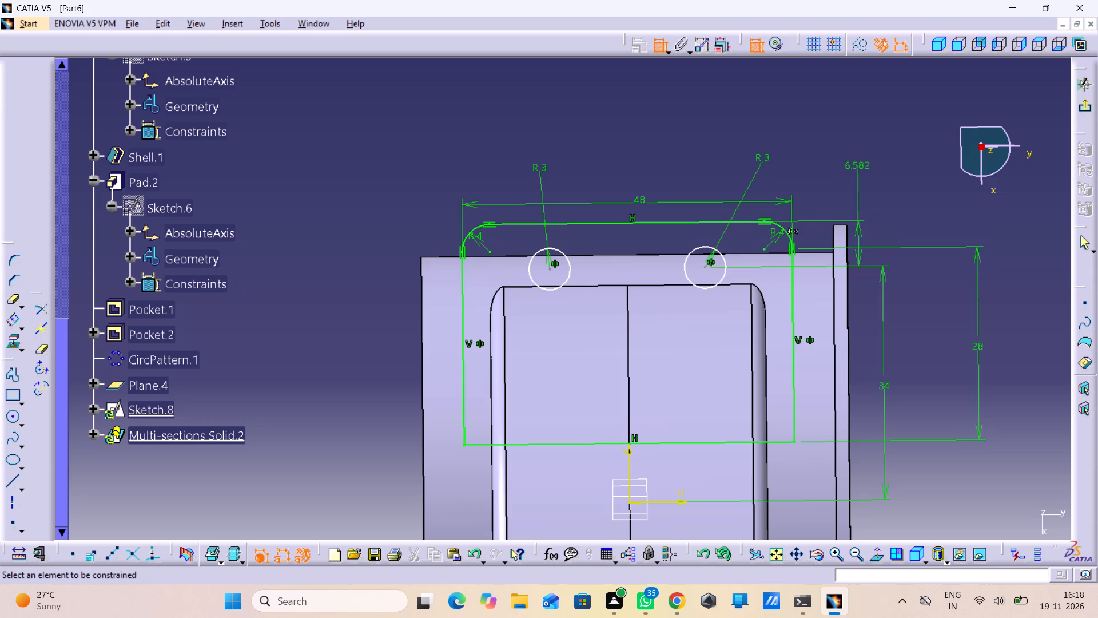
double_click(857, 169)
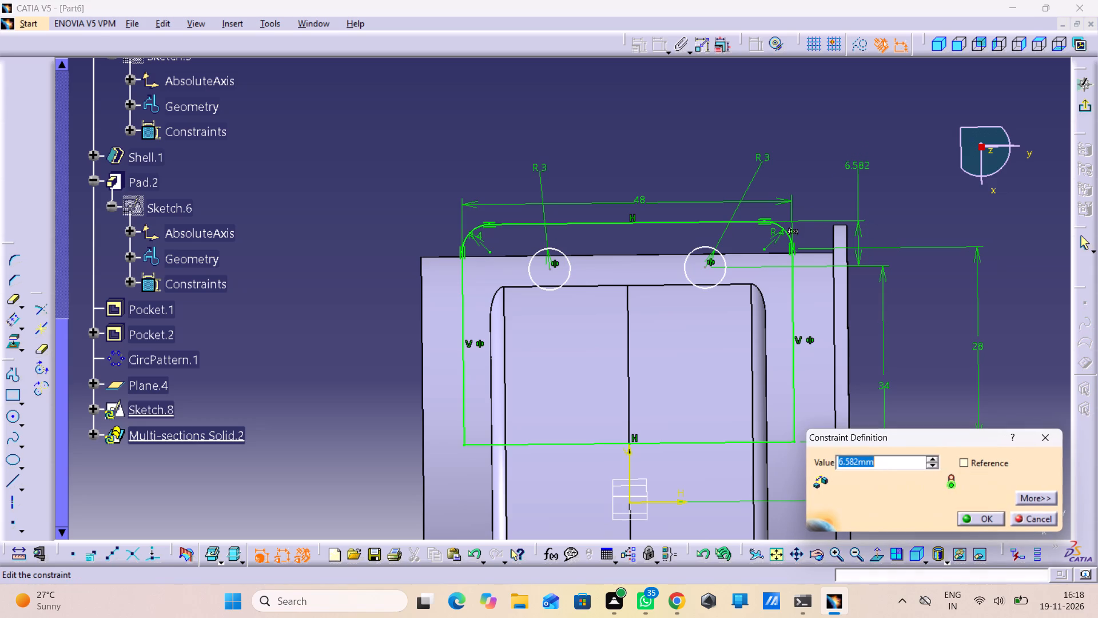
key(6)
key(Return)
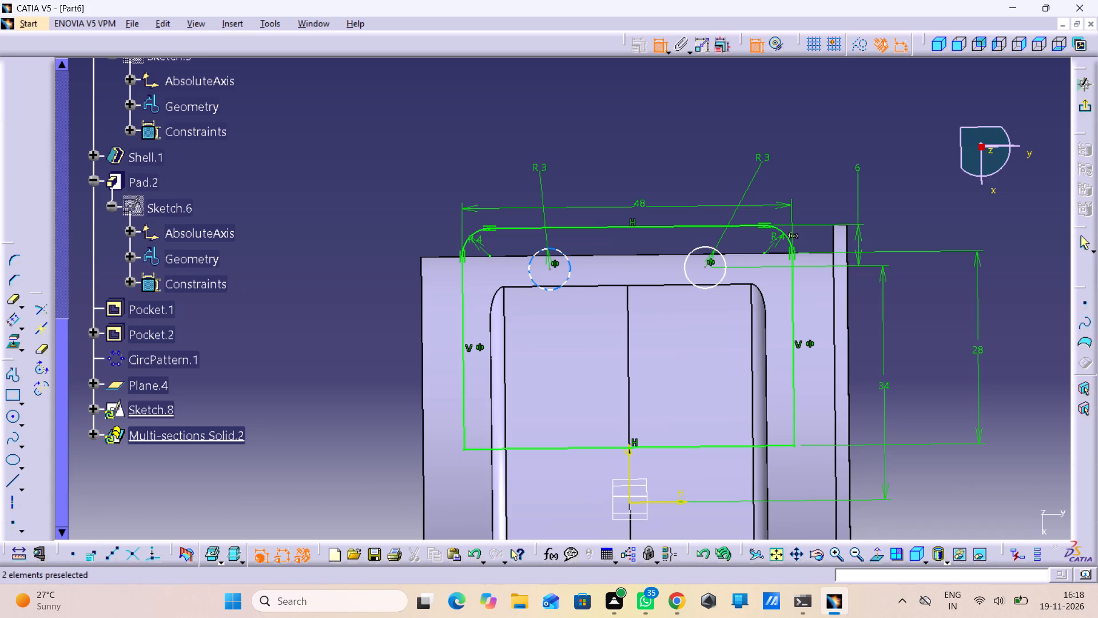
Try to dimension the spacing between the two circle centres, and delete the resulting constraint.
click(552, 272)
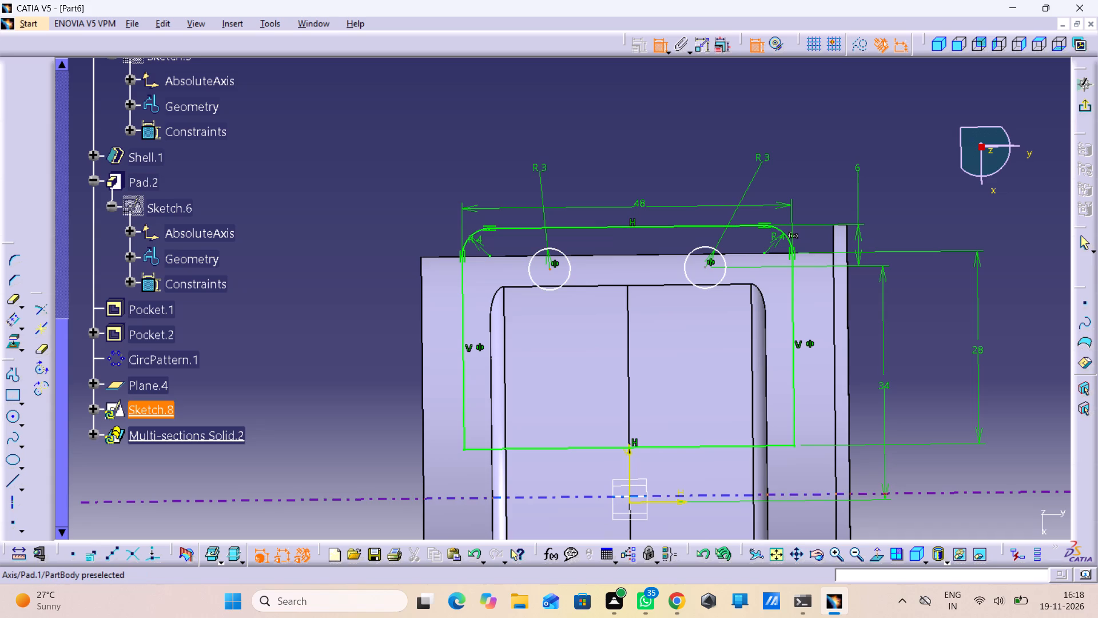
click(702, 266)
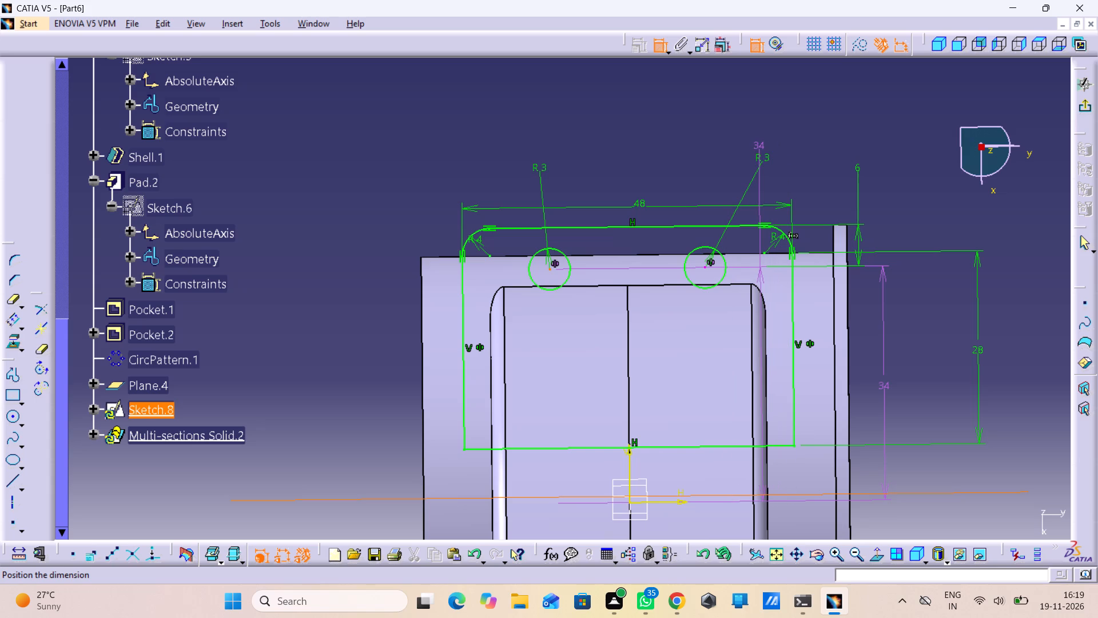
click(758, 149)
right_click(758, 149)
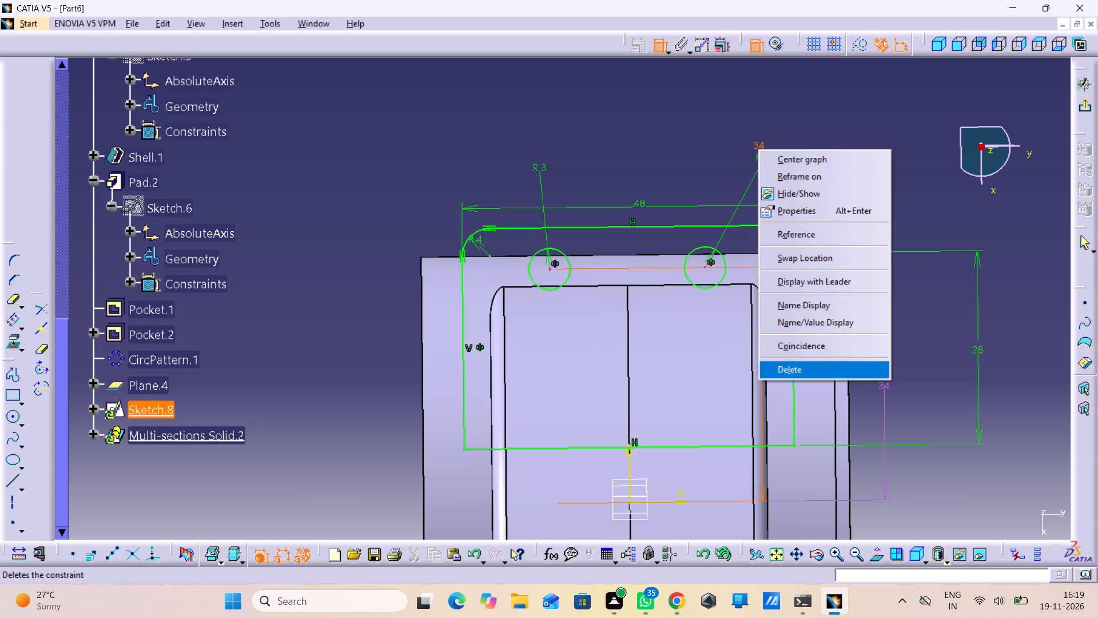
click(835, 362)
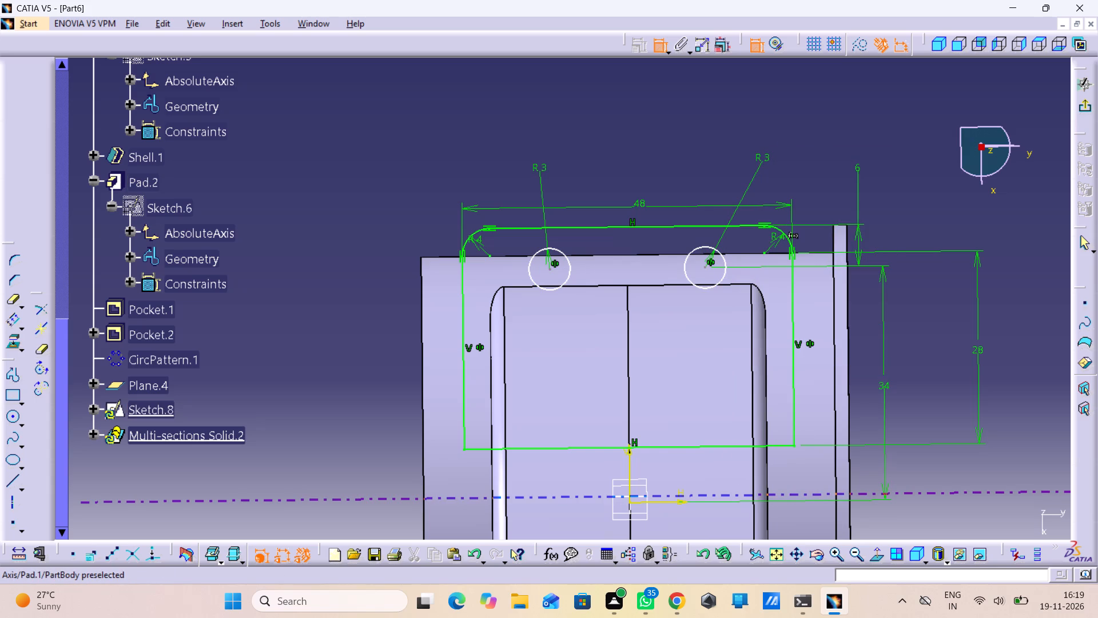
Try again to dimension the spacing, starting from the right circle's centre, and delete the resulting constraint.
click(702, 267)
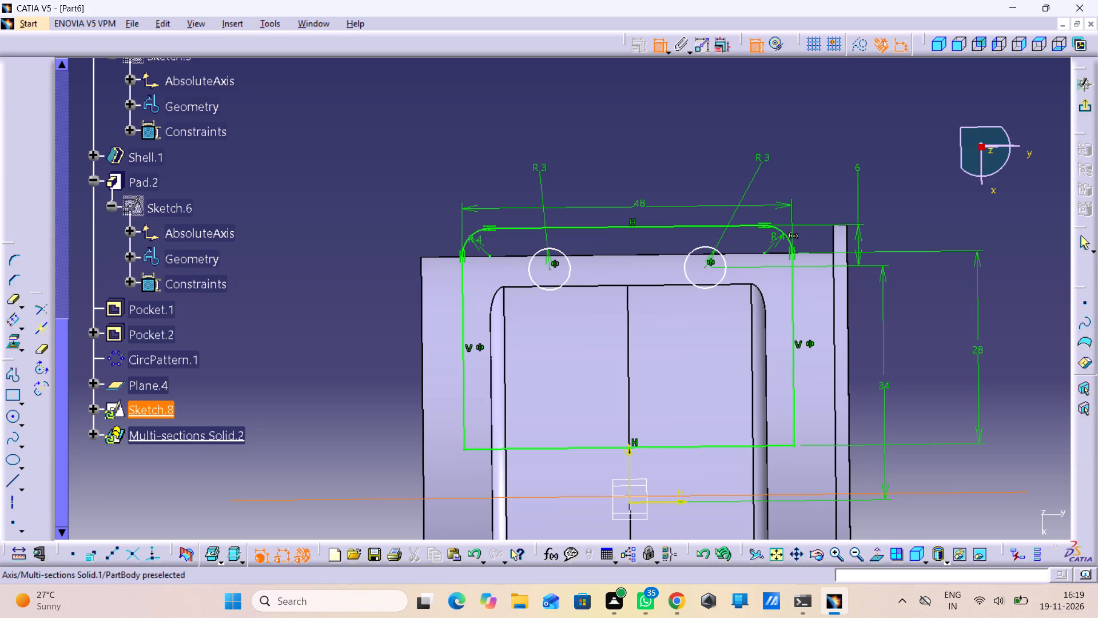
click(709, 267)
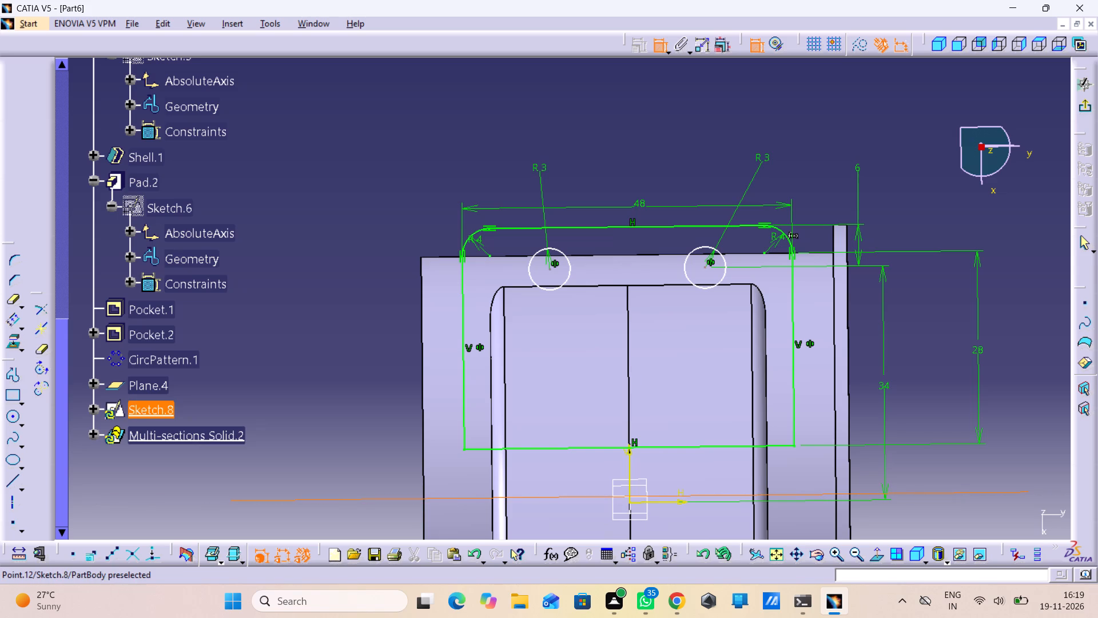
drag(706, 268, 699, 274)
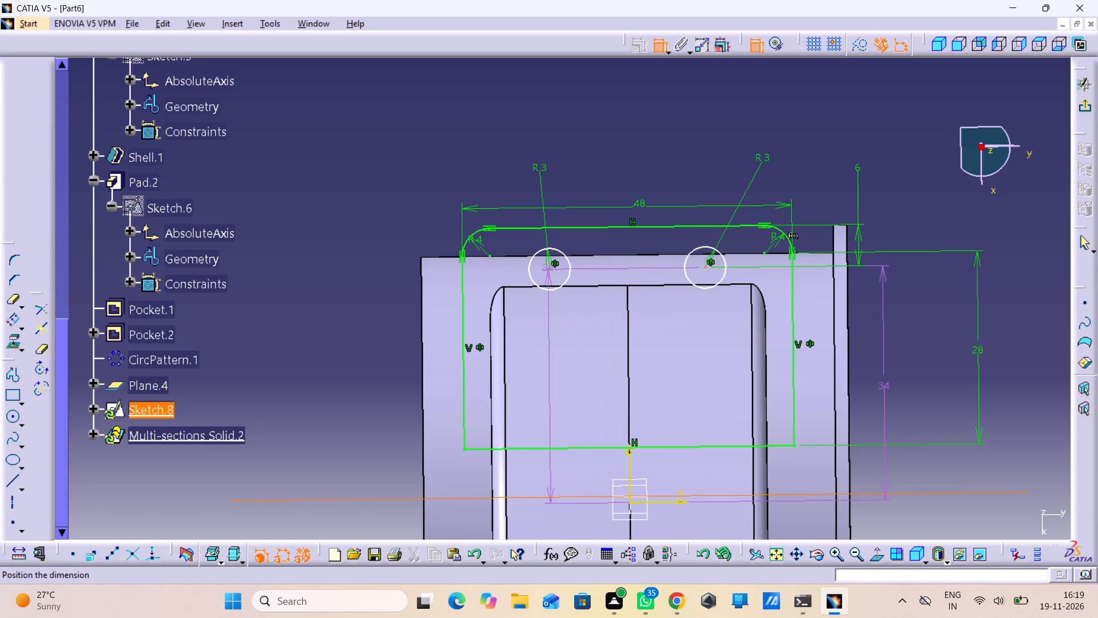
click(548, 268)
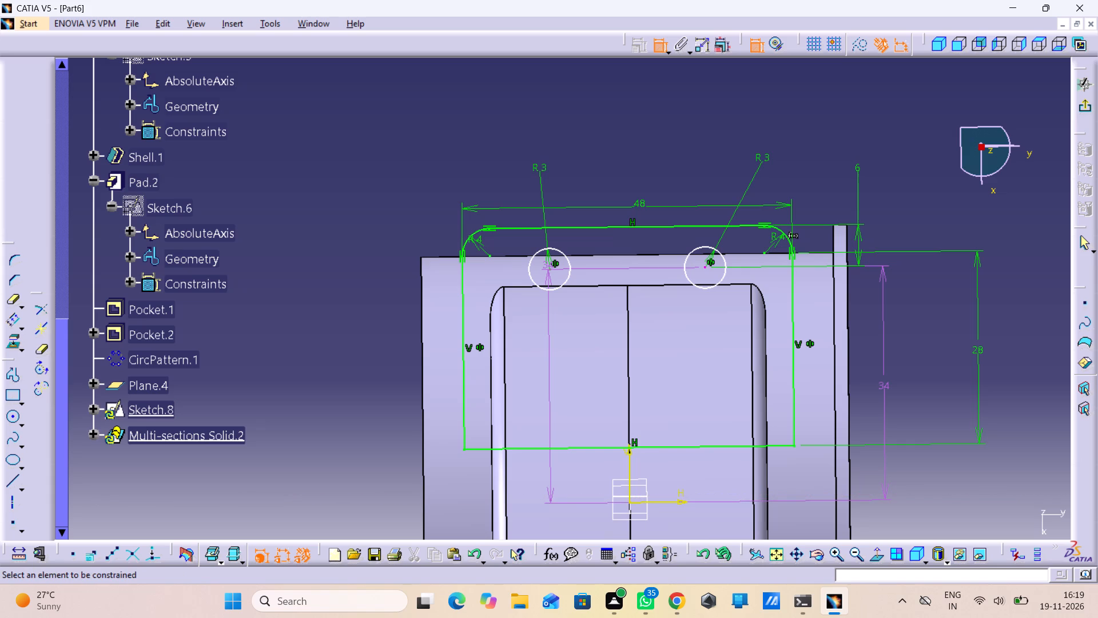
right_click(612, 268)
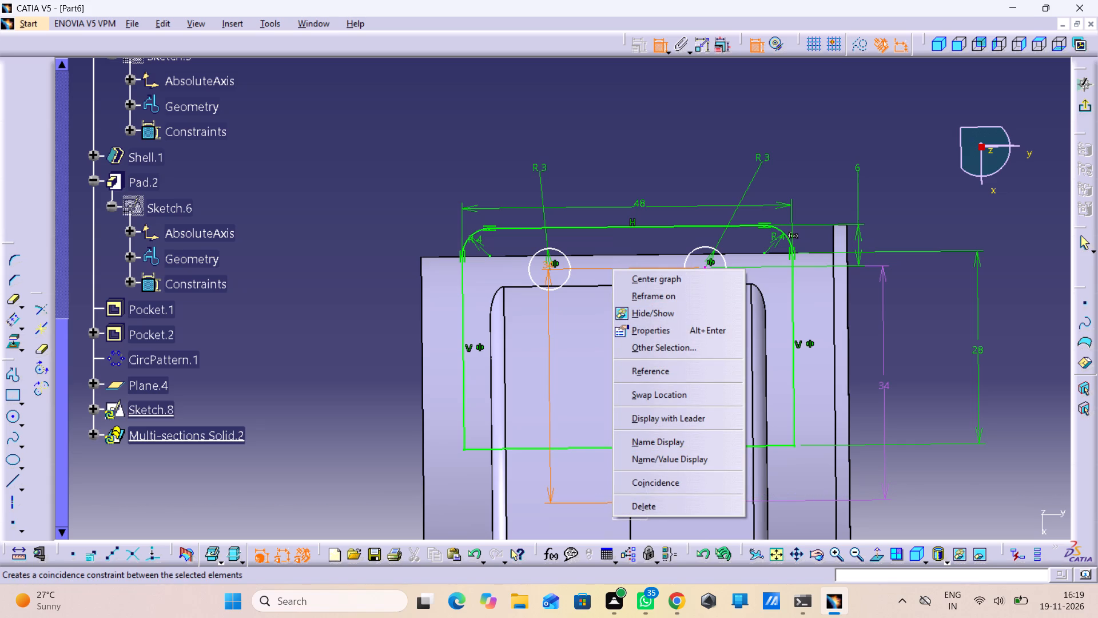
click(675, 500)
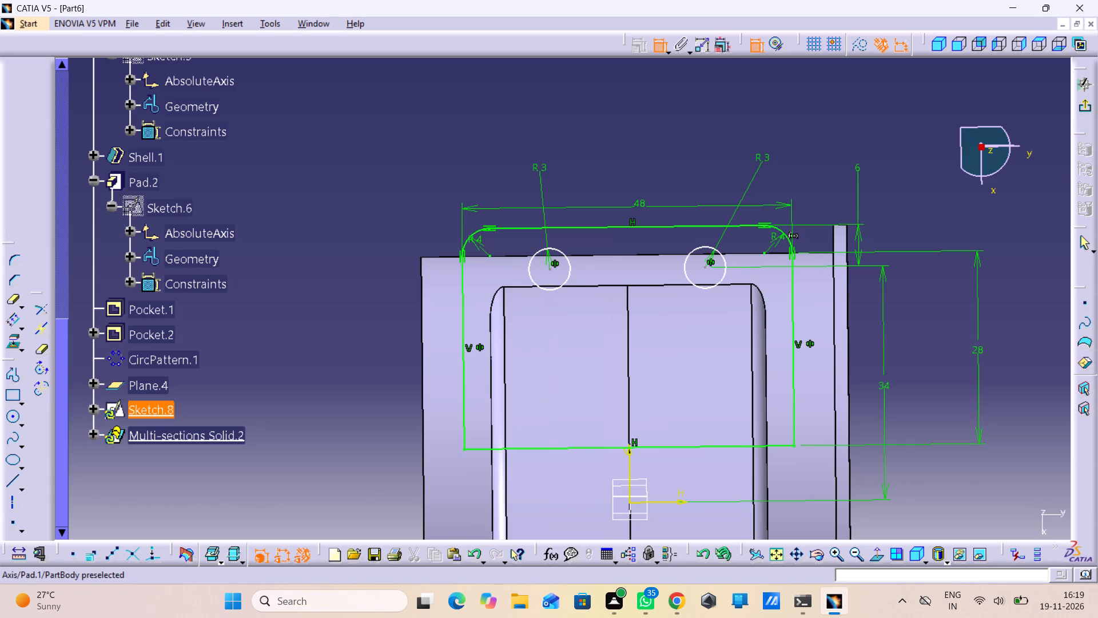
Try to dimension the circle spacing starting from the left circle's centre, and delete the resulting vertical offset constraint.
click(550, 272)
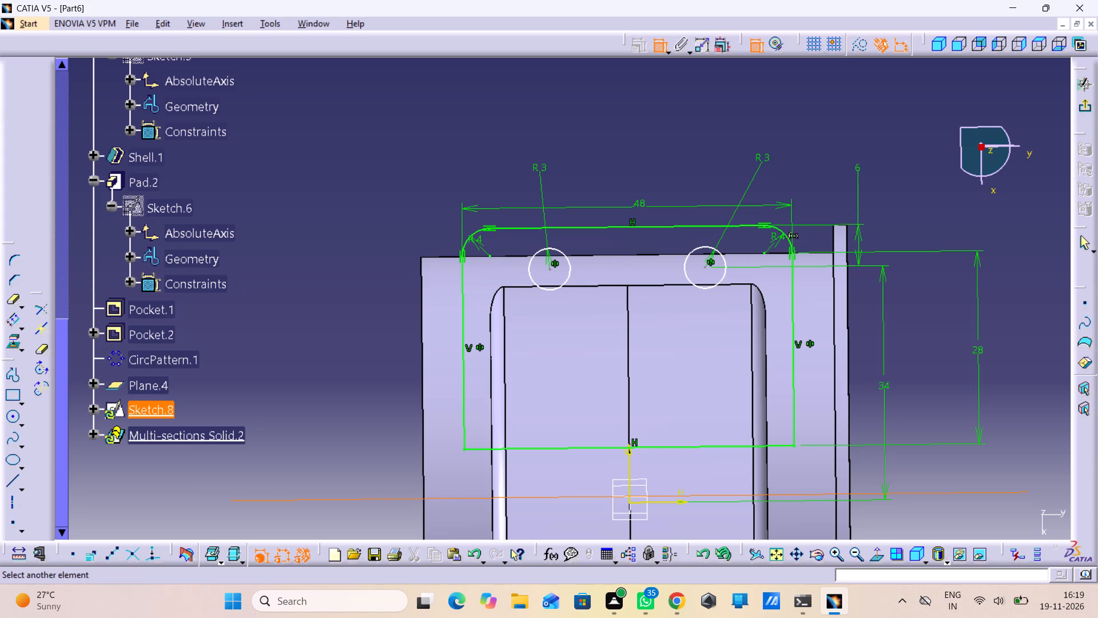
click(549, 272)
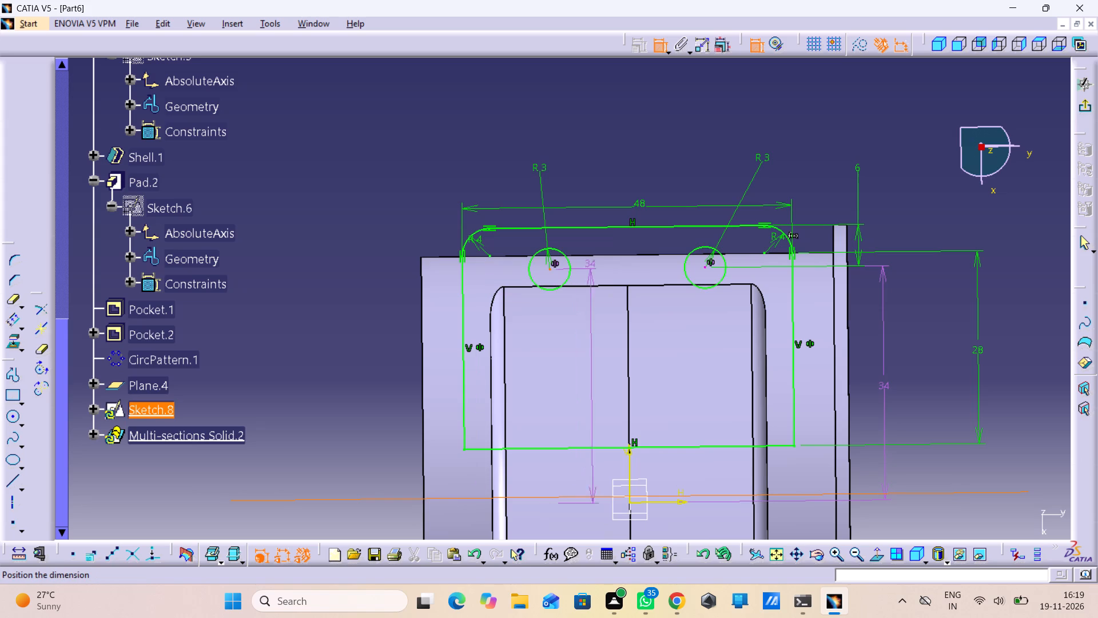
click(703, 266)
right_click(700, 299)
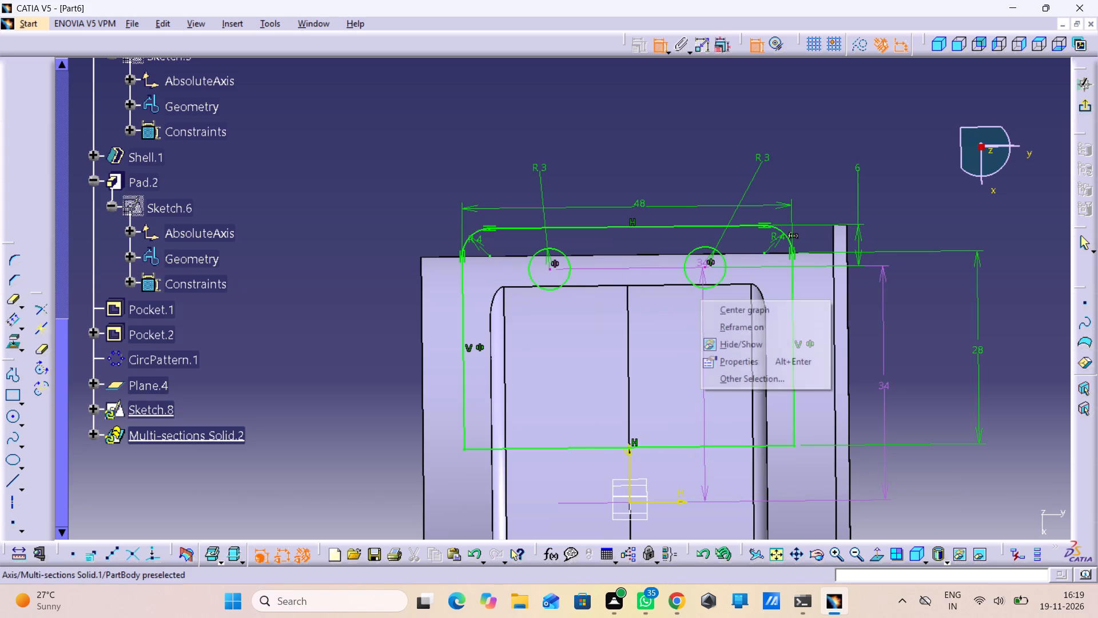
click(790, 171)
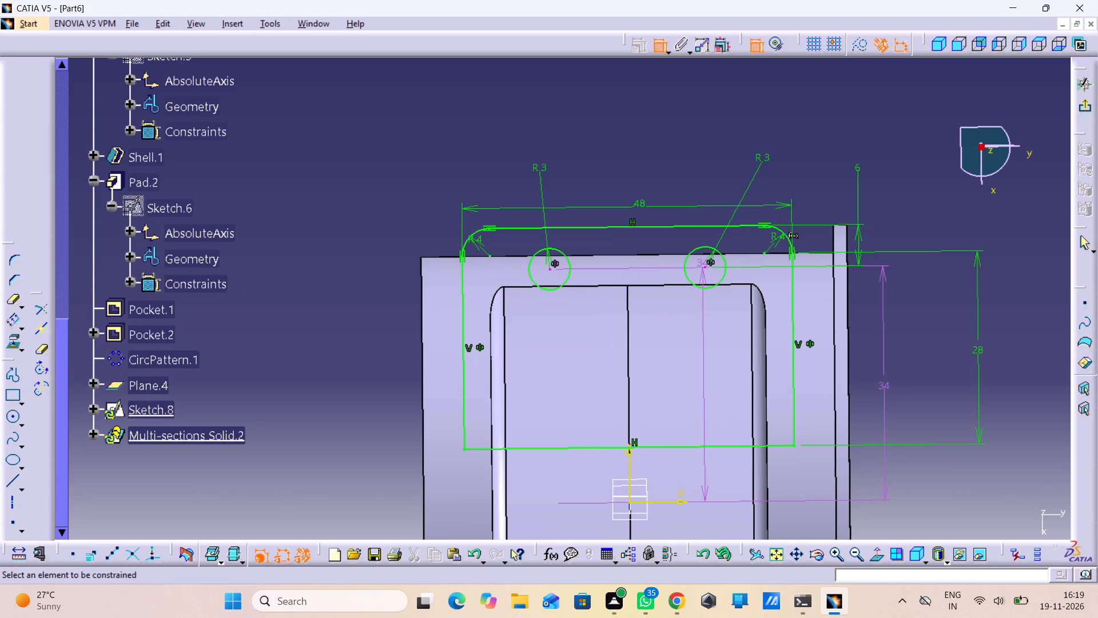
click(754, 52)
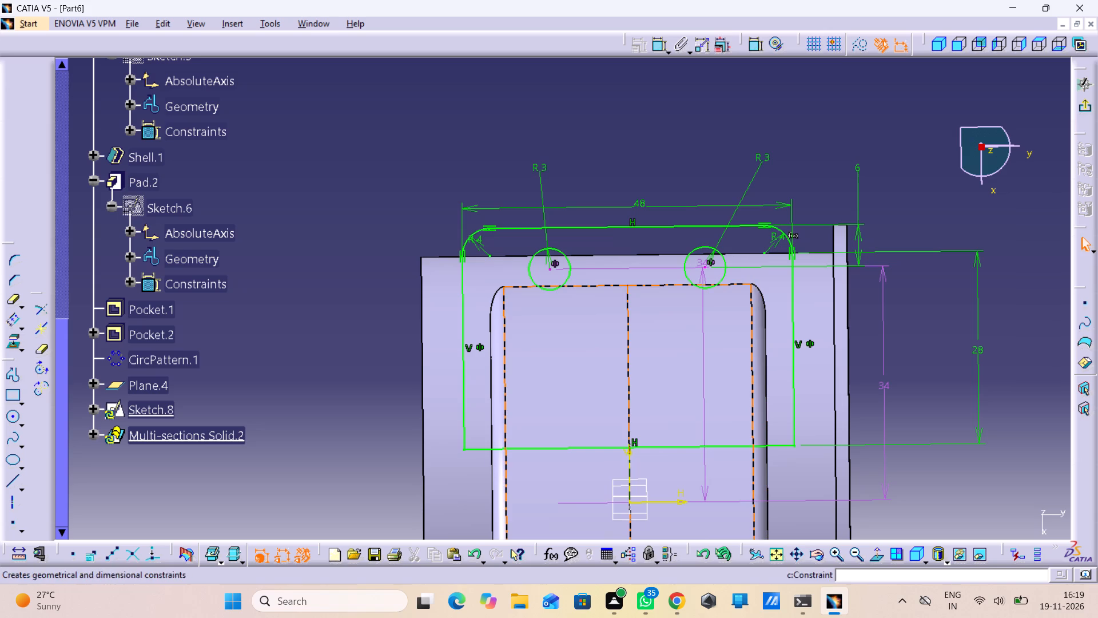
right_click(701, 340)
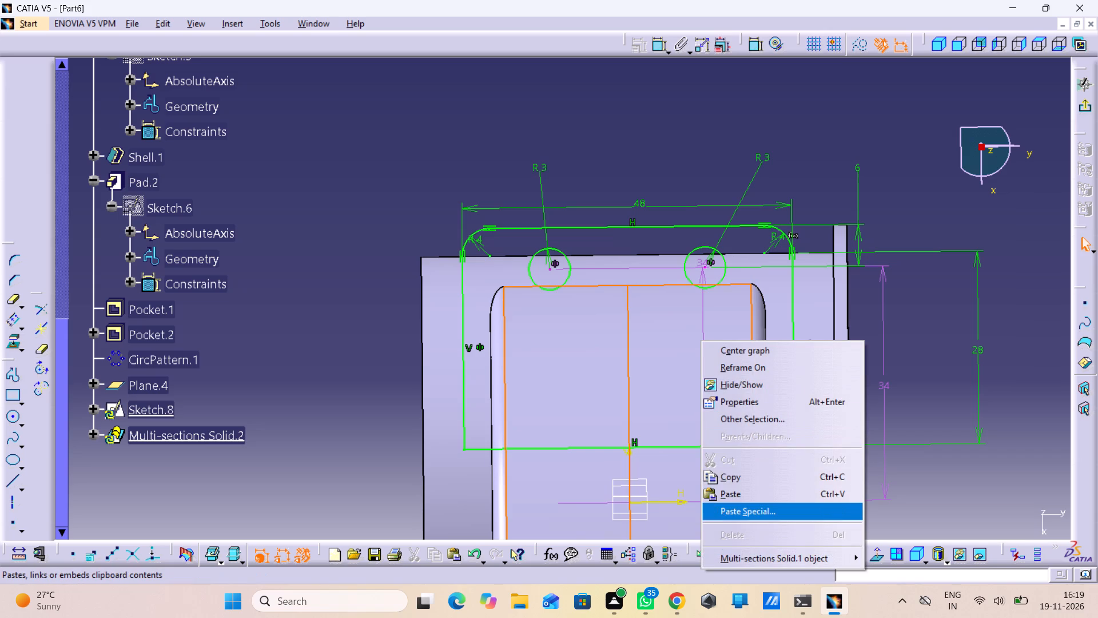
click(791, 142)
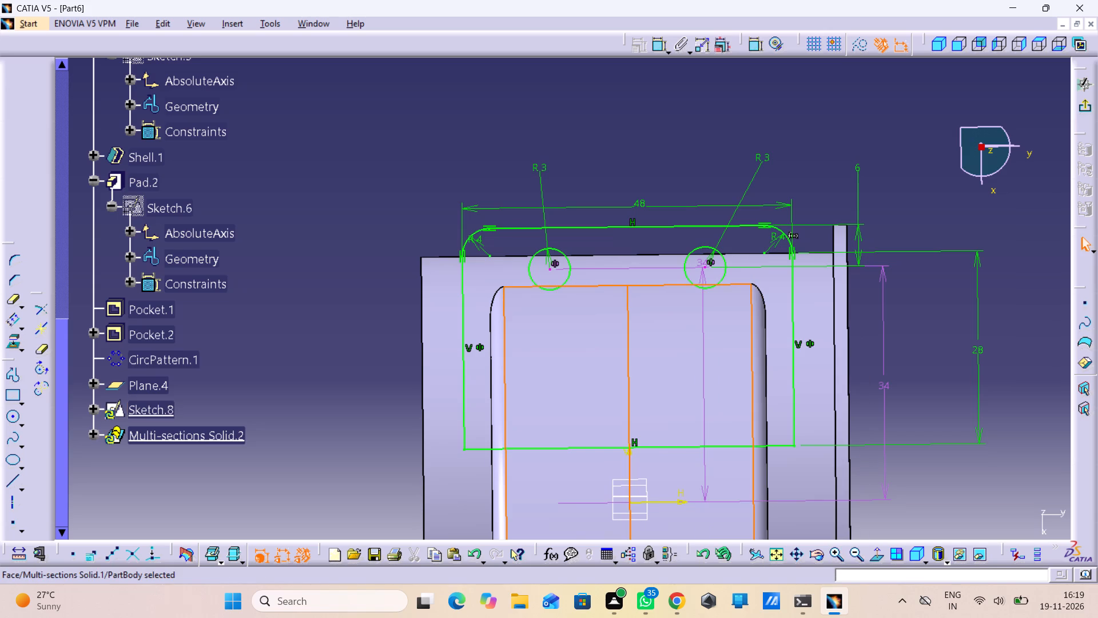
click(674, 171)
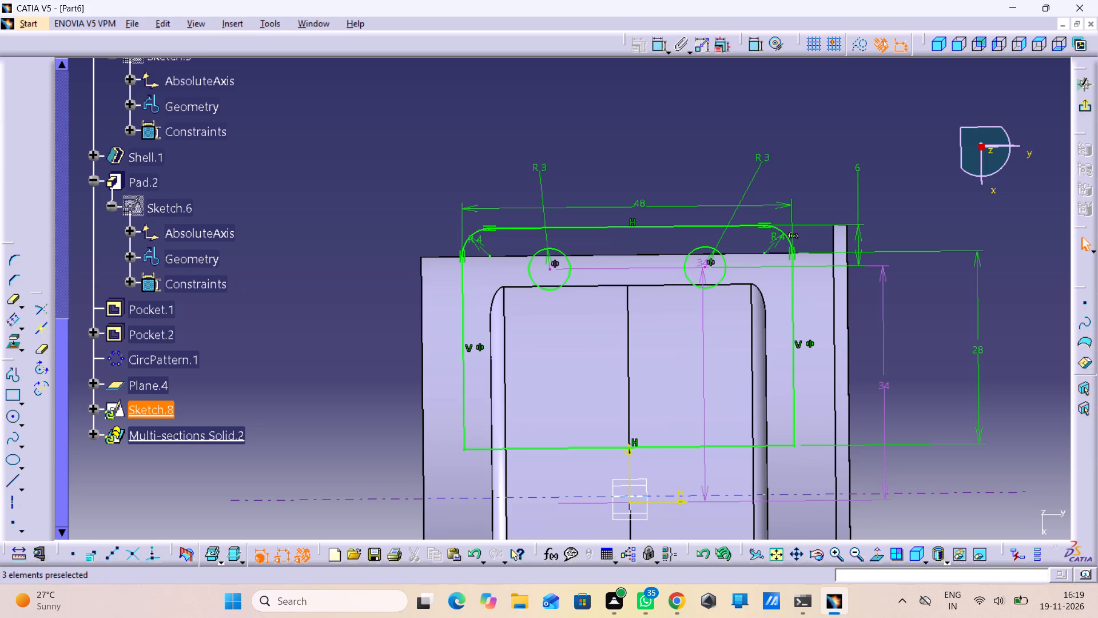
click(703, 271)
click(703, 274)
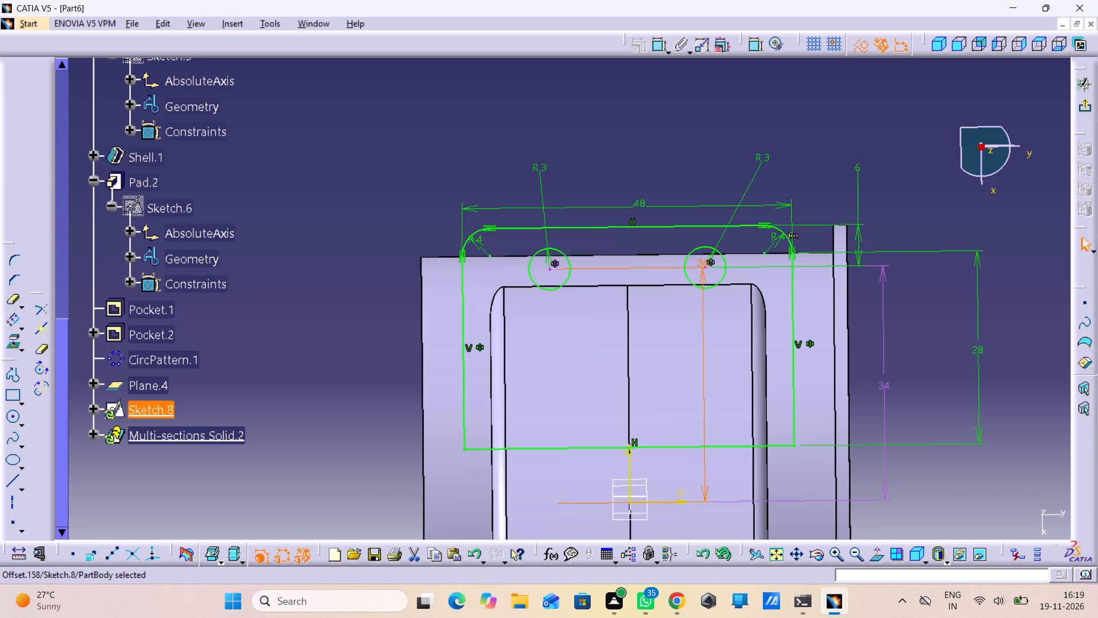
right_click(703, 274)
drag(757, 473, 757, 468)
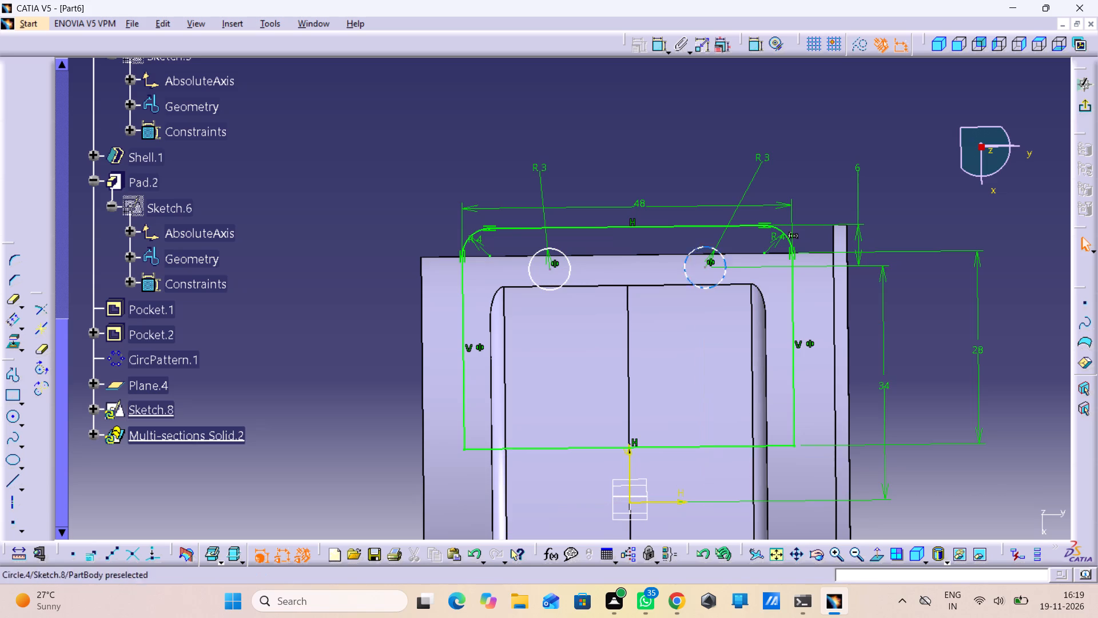
Dimension the horizontal distance between the two circle centres above the profile and set it to 24 mm.
double_click(658, 50)
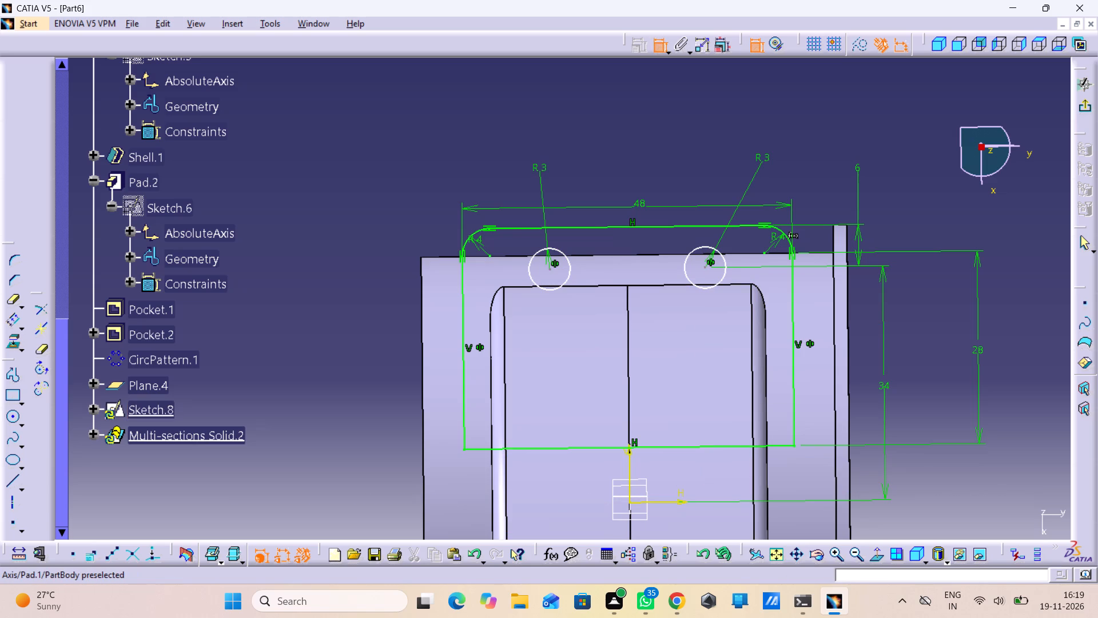
drag(707, 268, 702, 270)
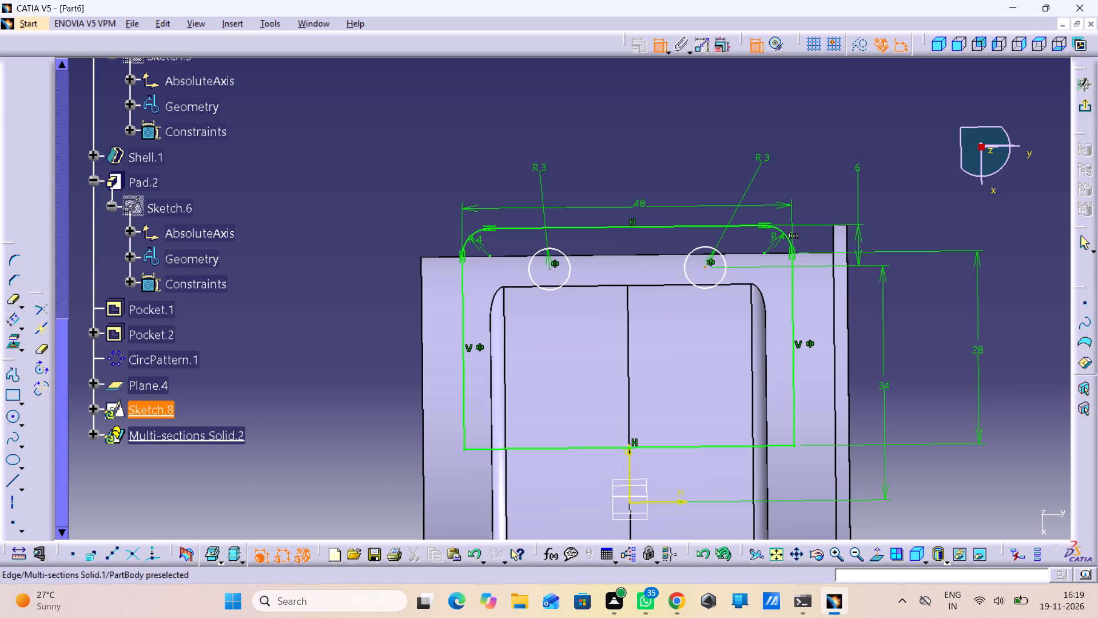
middle_drag(627, 312, 526, 149)
right_drag(627, 312, 622, 295)
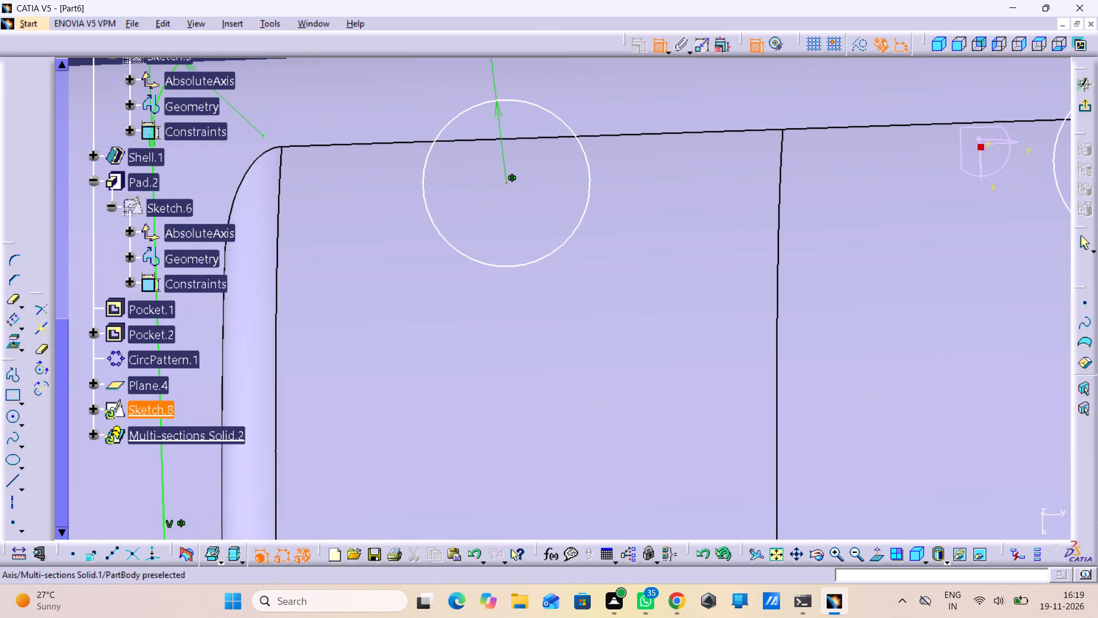
click(509, 183)
middle_drag(571, 181, 653, 337)
right_click(573, 184)
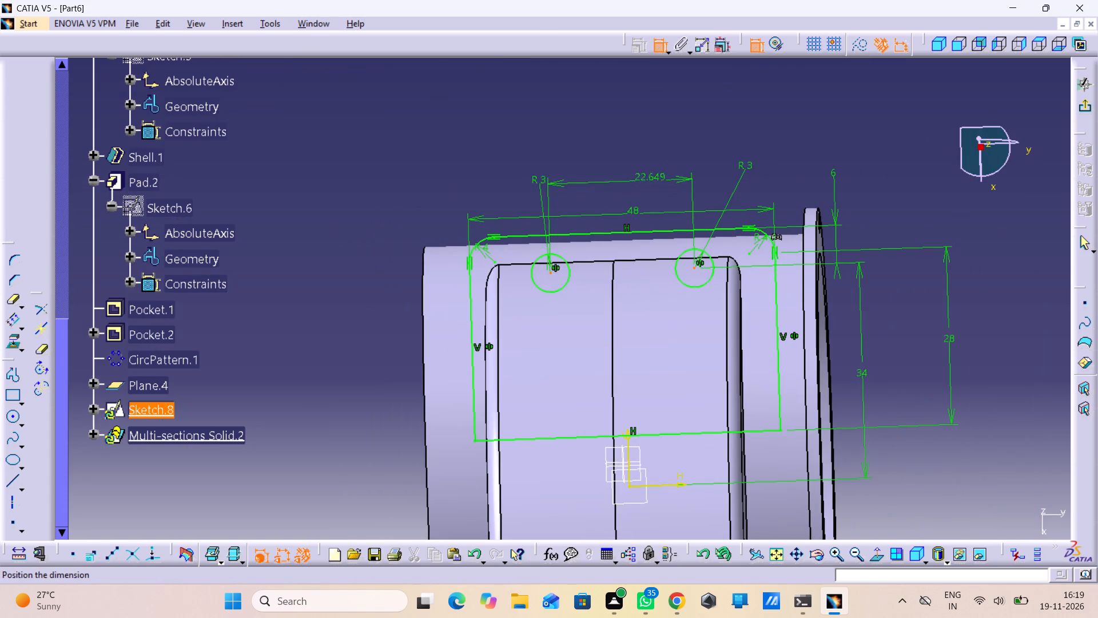
click(629, 175)
double_click(624, 164)
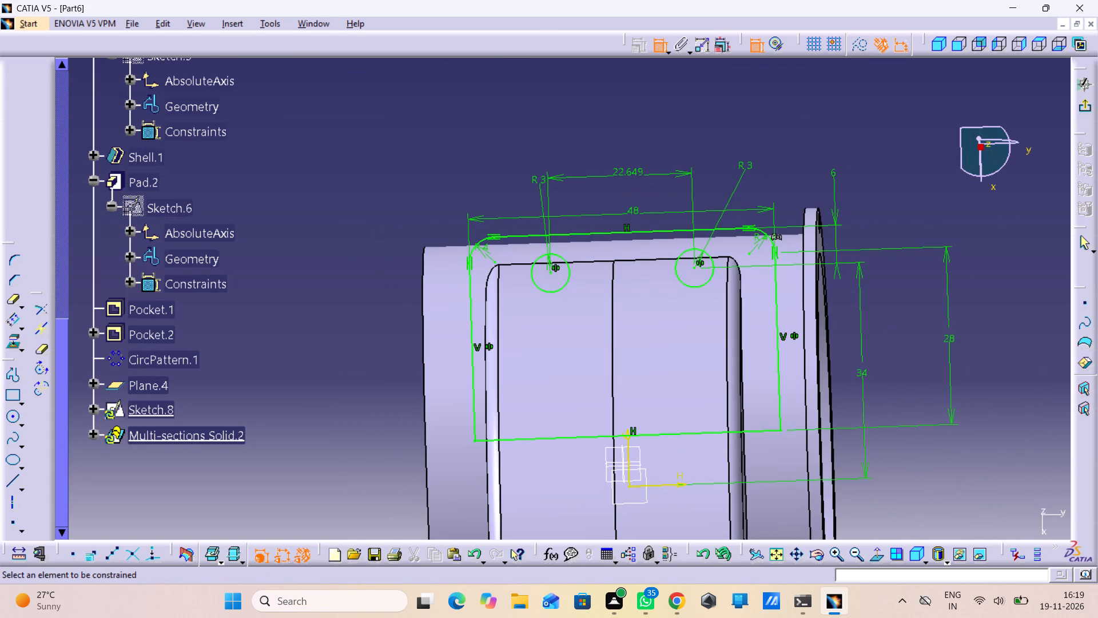
double_click(618, 169)
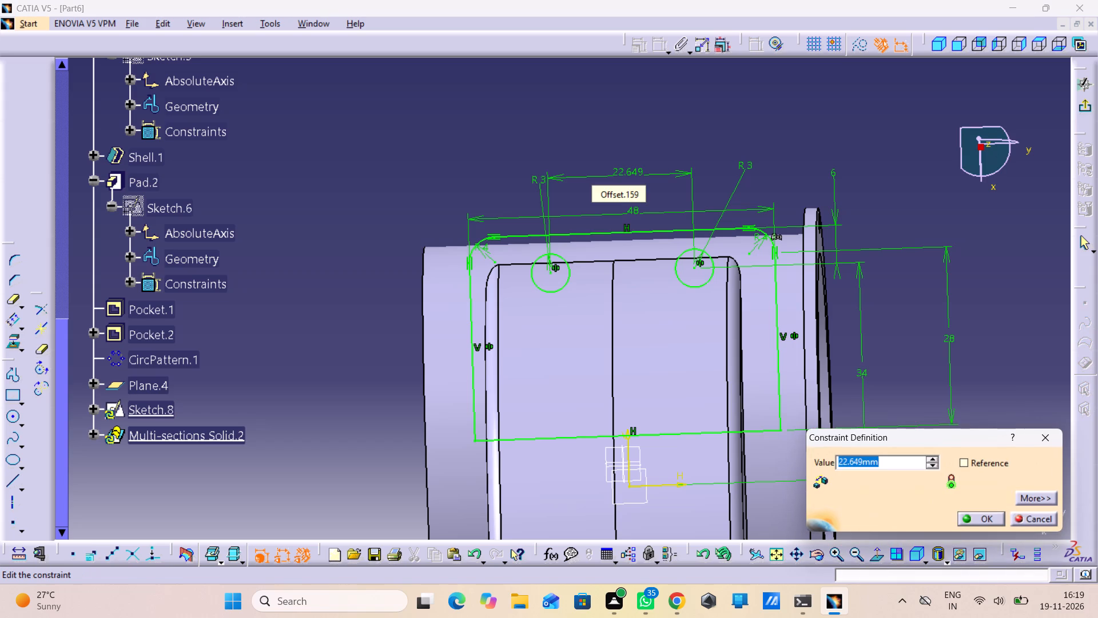
text(24)
key(Return)
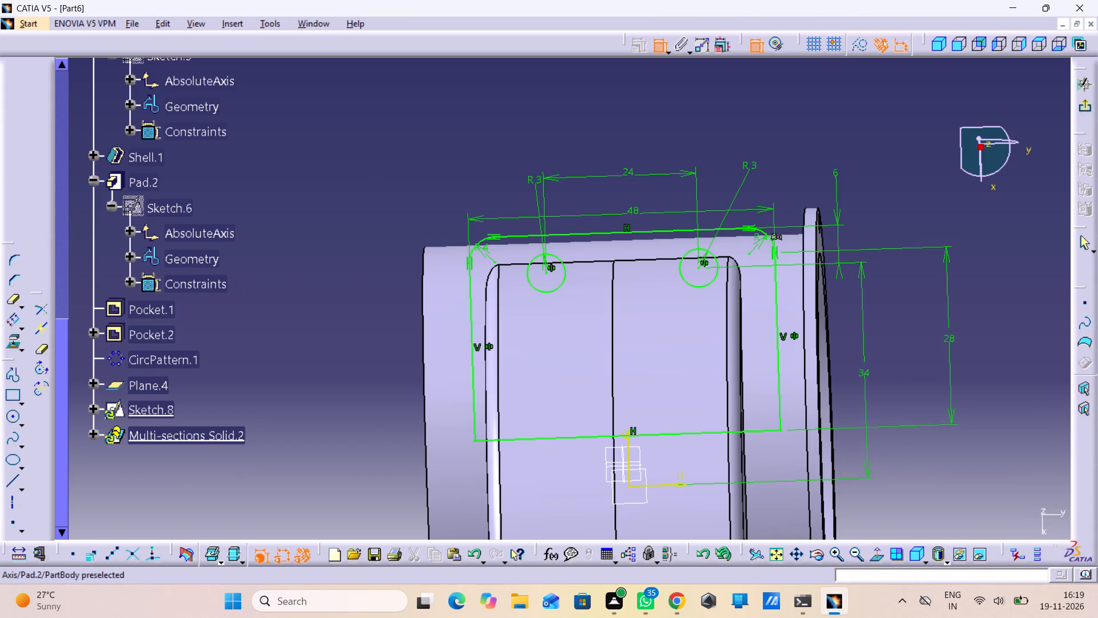
View the finished profile sketch square-on and exit the sketch to return to part modelling.
click(873, 554)
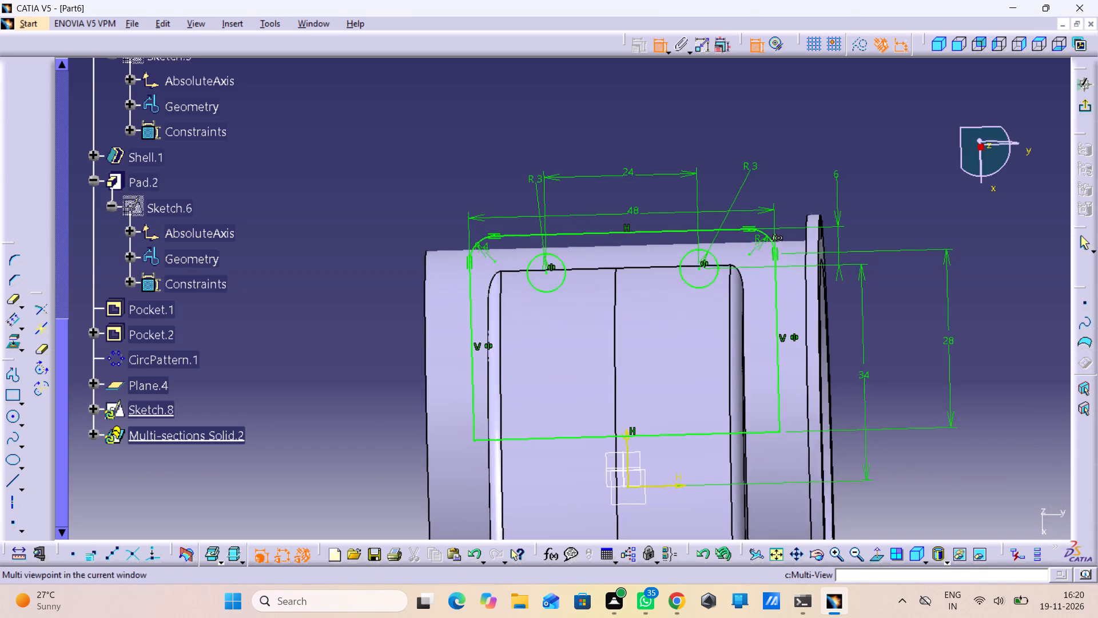
middle_drag(963, 427, 975, 470)
right_click(963, 426)
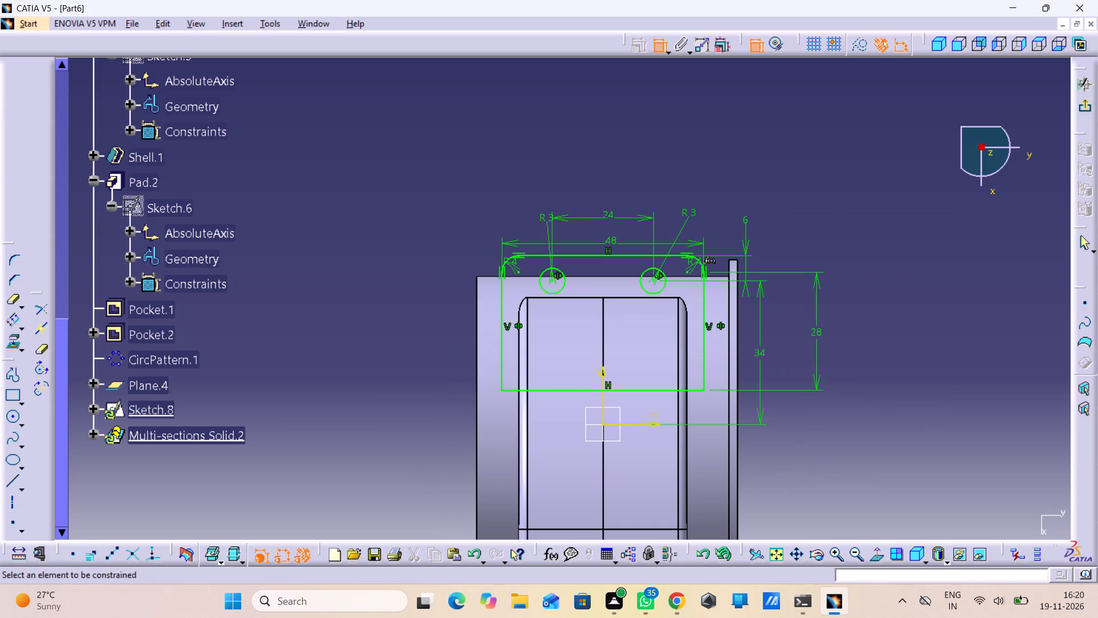
click(1086, 105)
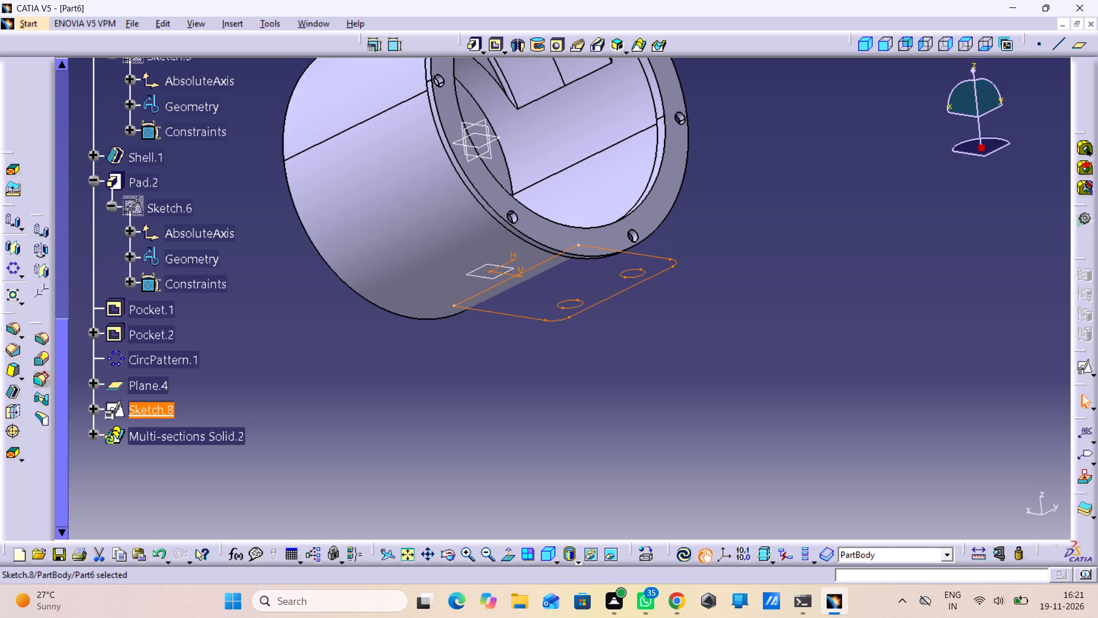
Pad the rounded rectangular profile with two holes (Sketch.8) by 3 mm in the reversed, downward direction.
click(477, 49)
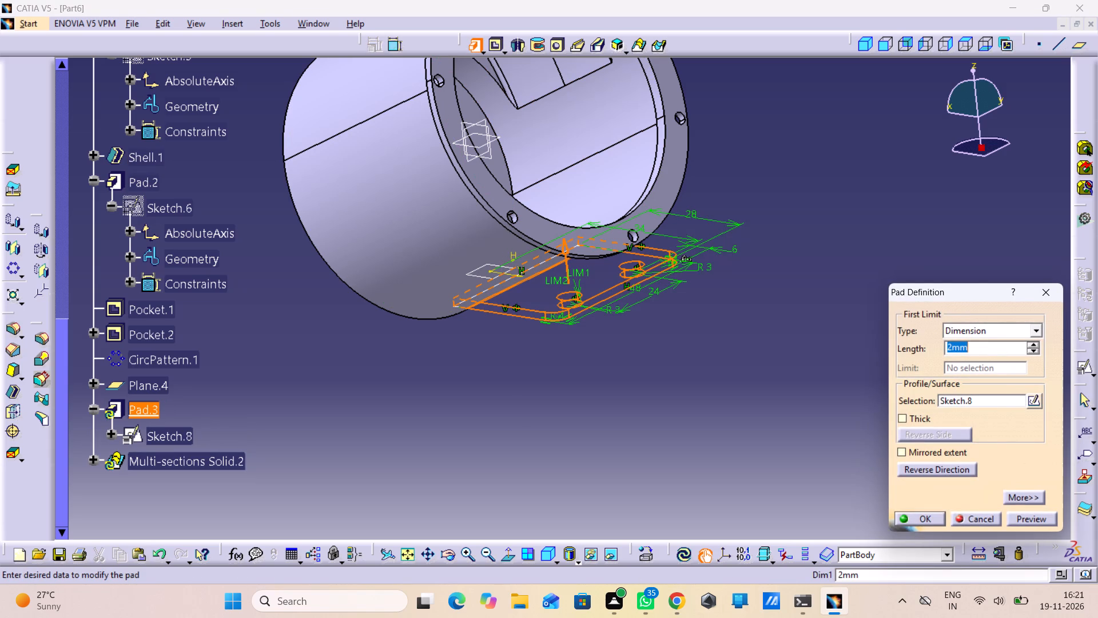
click(1037, 515)
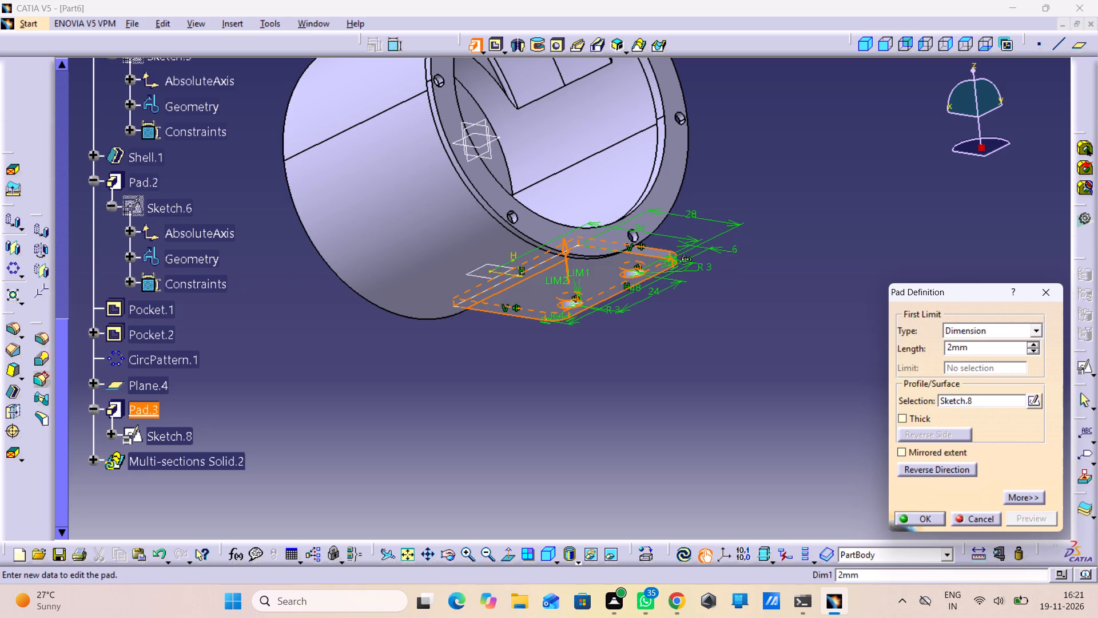
middle_drag(564, 393, 574, 453)
right_drag(564, 393, 574, 453)
click(940, 469)
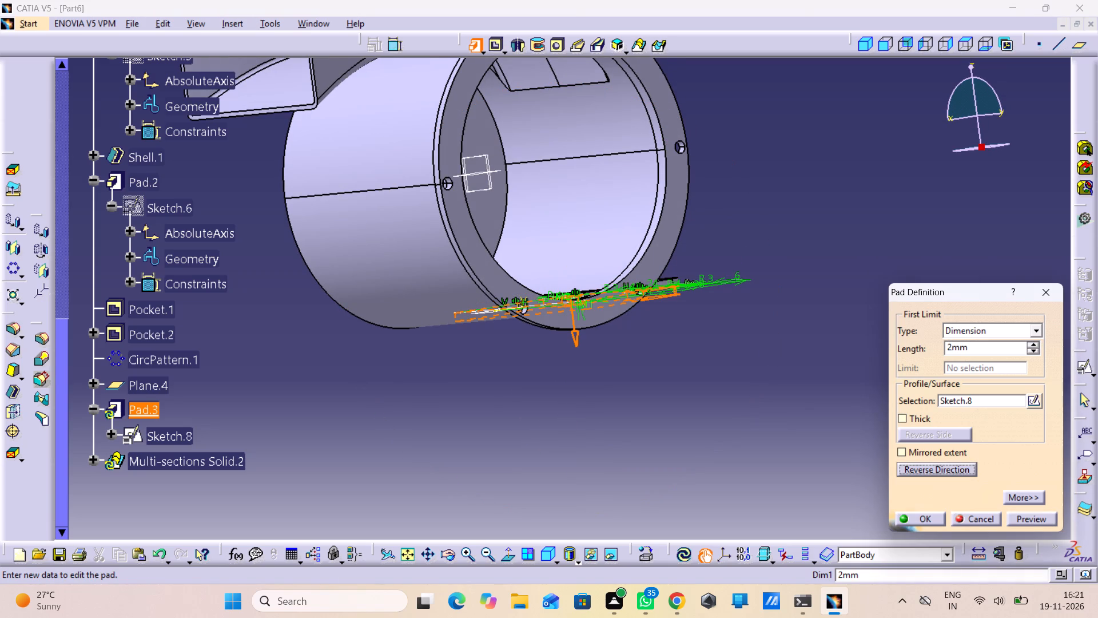
drag(977, 346, 882, 366)
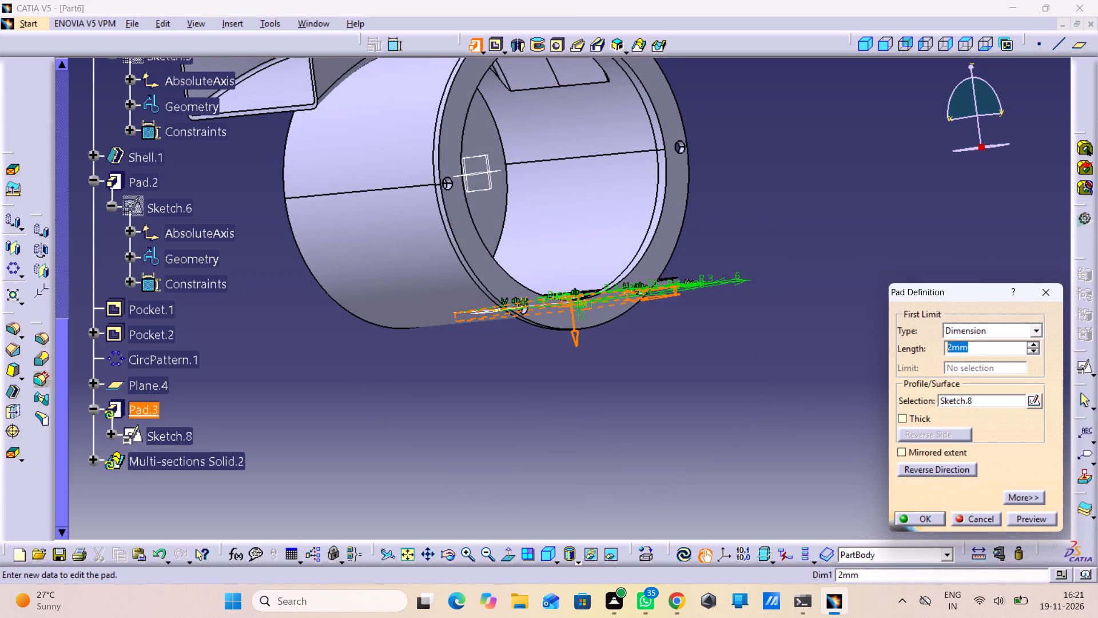
key(3)
click(925, 520)
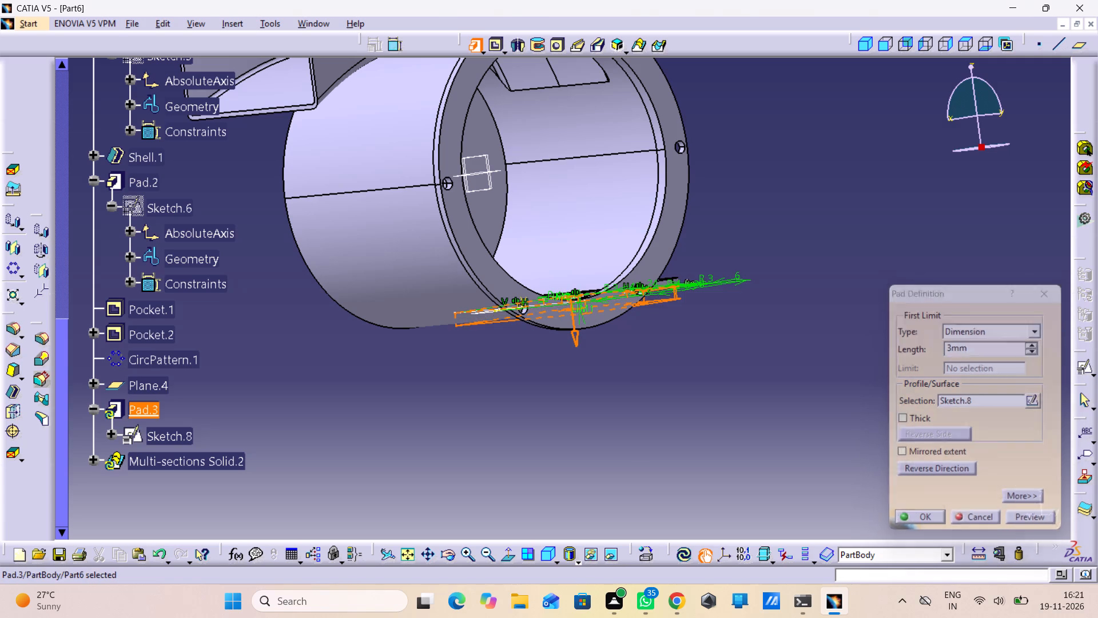
click(837, 490)
Examine the new mounting plate from several sides, including where it meets the inside of the cylindrical housing.
middle_drag(755, 446, 668, 373)
right_drag(753, 446, 668, 373)
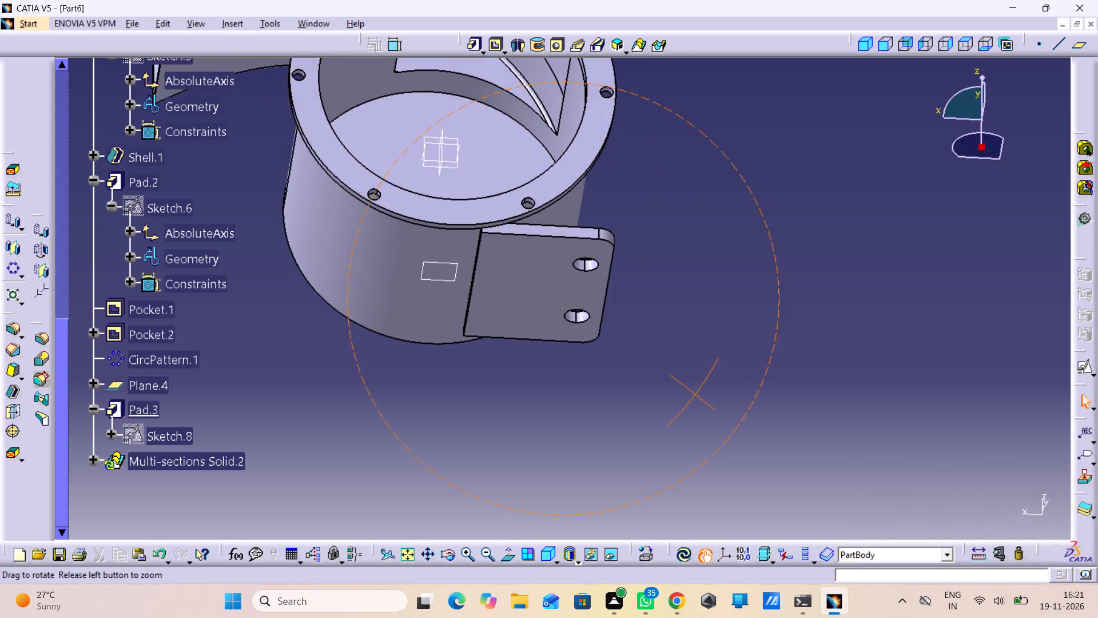
right_drag(668, 373, 550, 497)
middle_drag(668, 373, 550, 497)
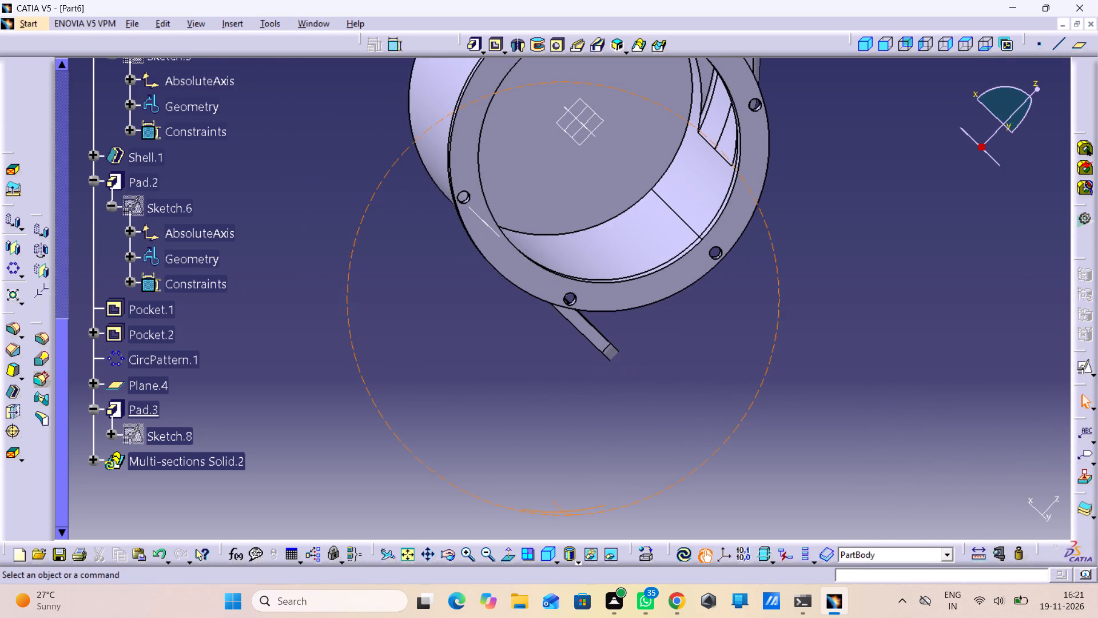
middle_drag(465, 346, 439, 464)
right_drag(445, 341, 441, 467)
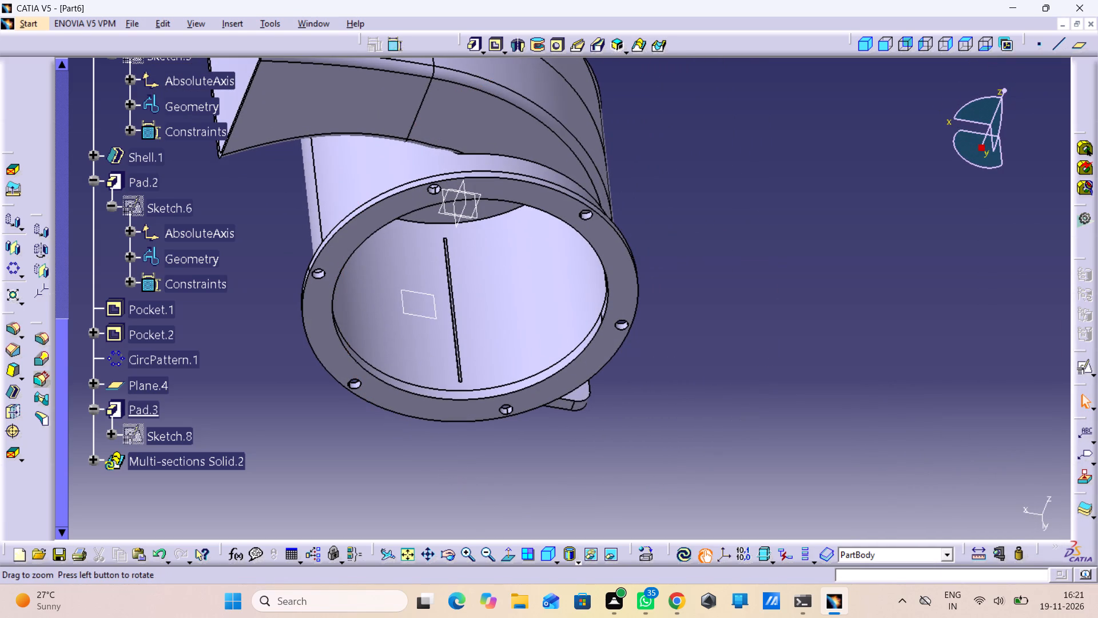
middle_drag(575, 455, 579, 393)
right_drag(575, 455, 584, 393)
middle_drag(756, 432, 760, 431)
right_drag(758, 432, 760, 431)
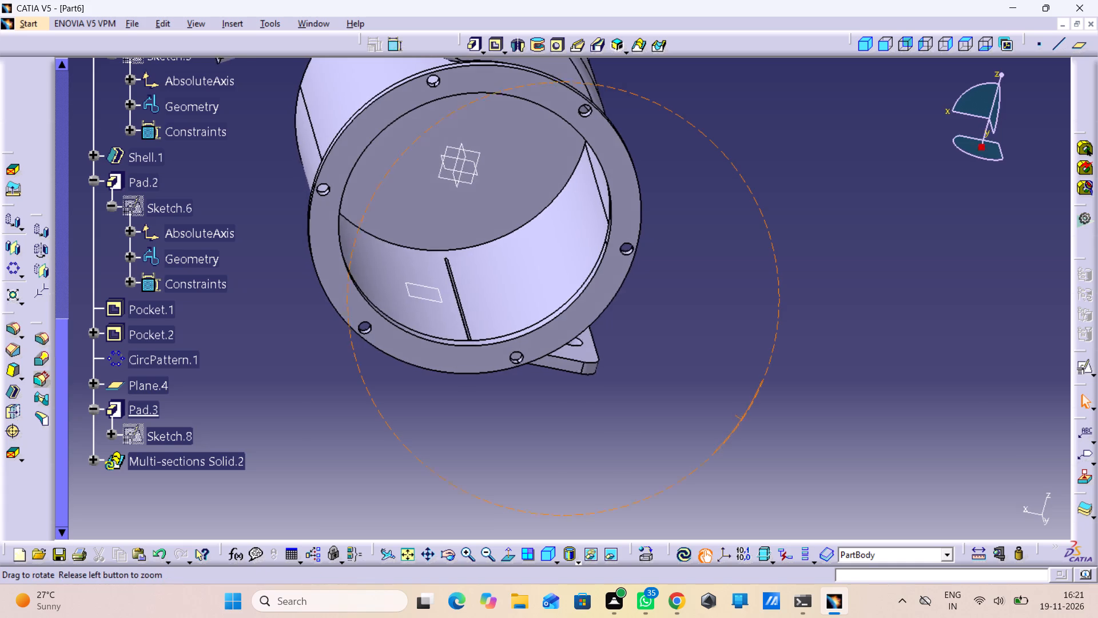
right_drag(760, 431, 746, 373)
middle_drag(760, 431, 741, 373)
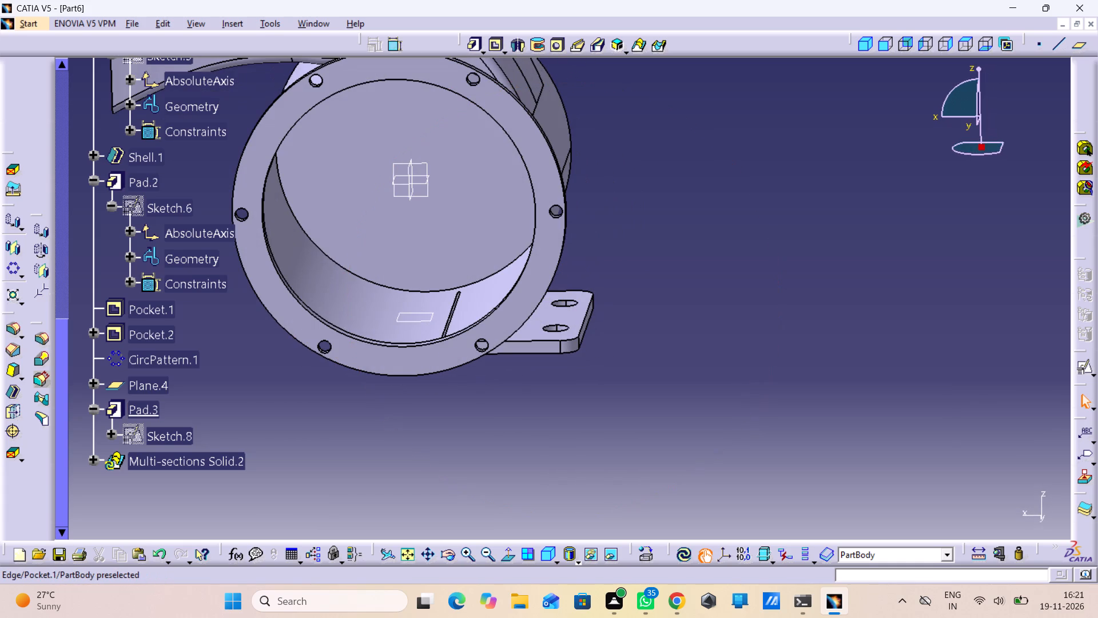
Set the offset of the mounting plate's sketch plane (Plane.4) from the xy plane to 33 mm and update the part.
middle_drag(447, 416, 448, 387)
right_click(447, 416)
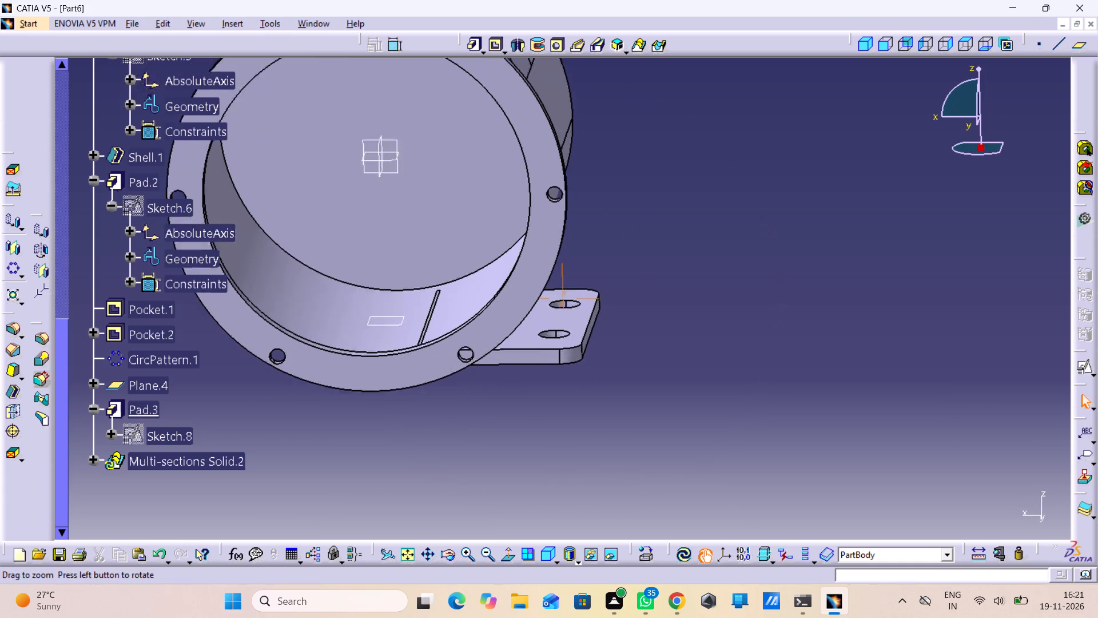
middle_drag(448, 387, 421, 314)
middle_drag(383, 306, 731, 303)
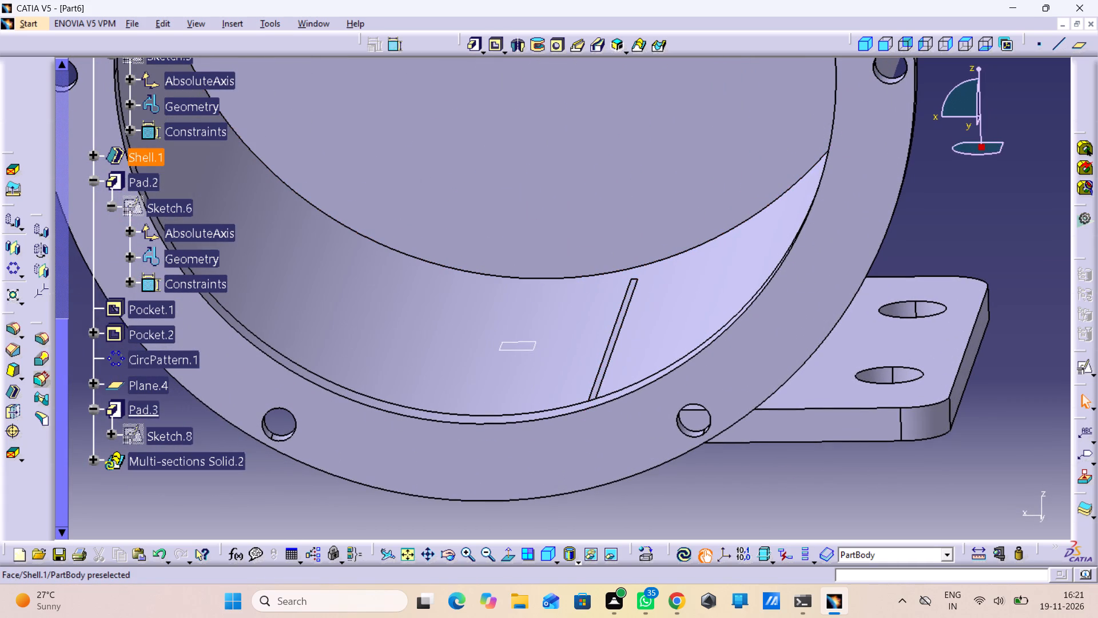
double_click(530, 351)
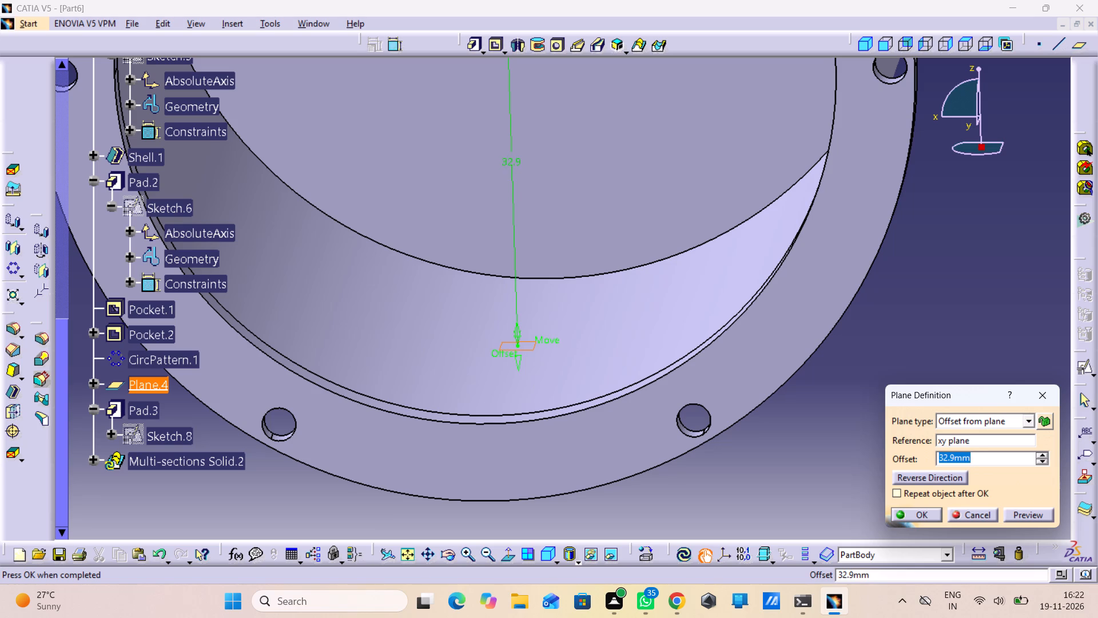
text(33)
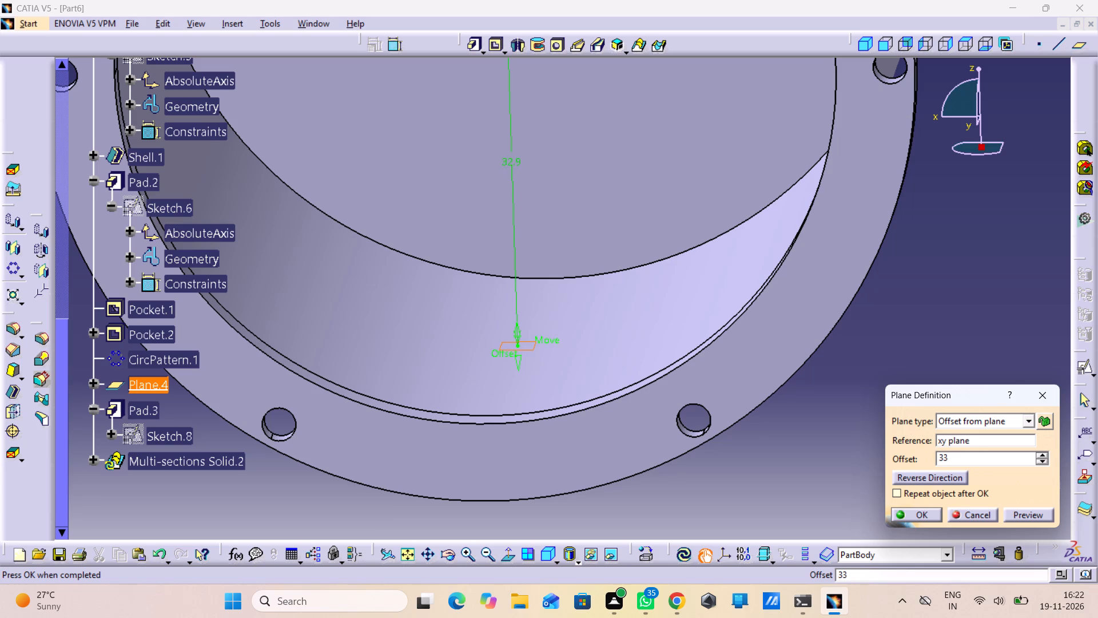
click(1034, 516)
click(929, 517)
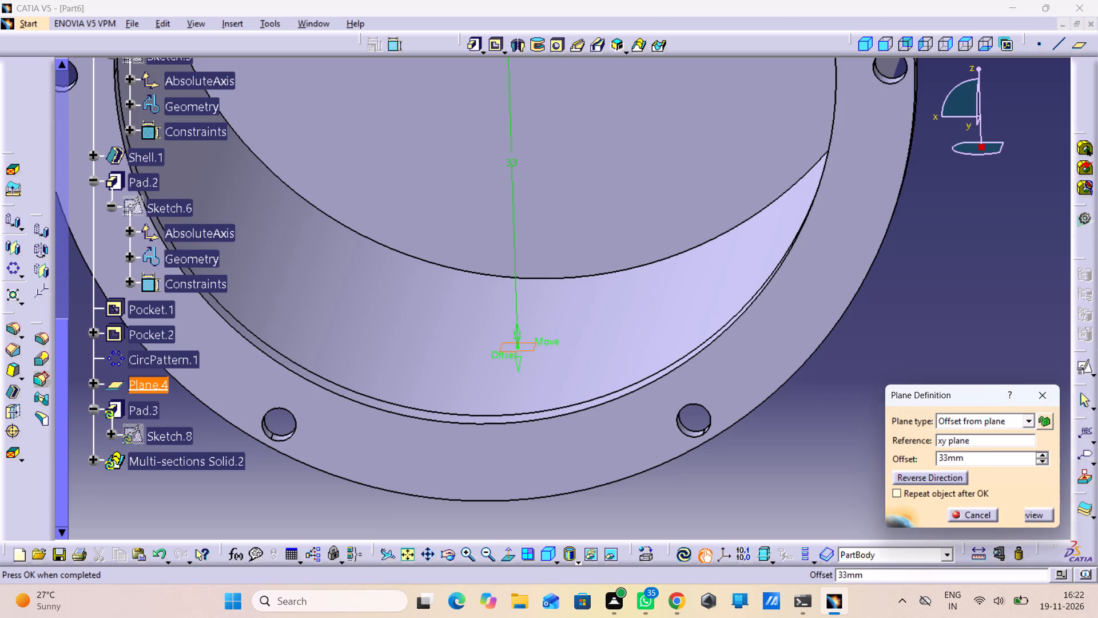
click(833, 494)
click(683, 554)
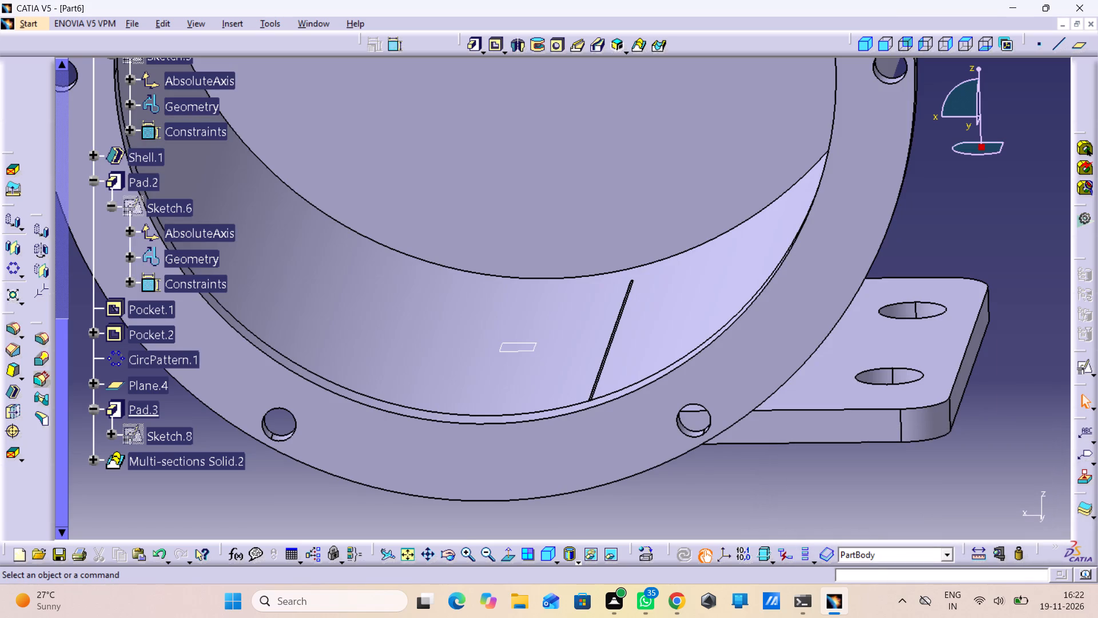
Set the offset of the mounting plate's sketch plane (Plane.4) to 33.2 mm and update the part.
middle_drag(729, 494, 665, 487)
right_drag(729, 494, 739, 452)
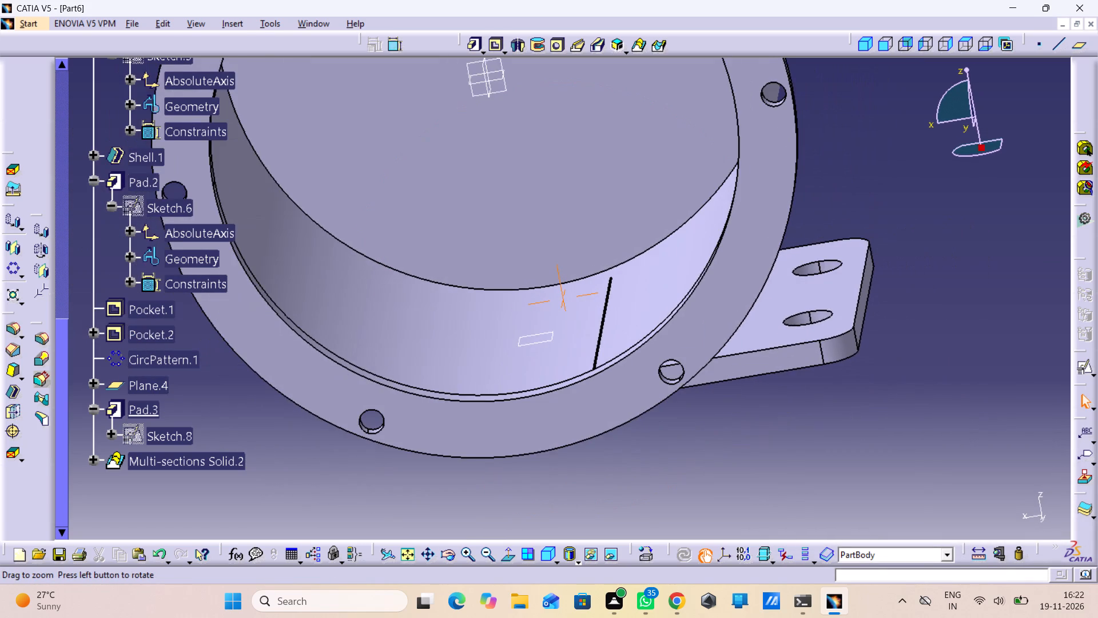
middle_drag(665, 487, 662, 488)
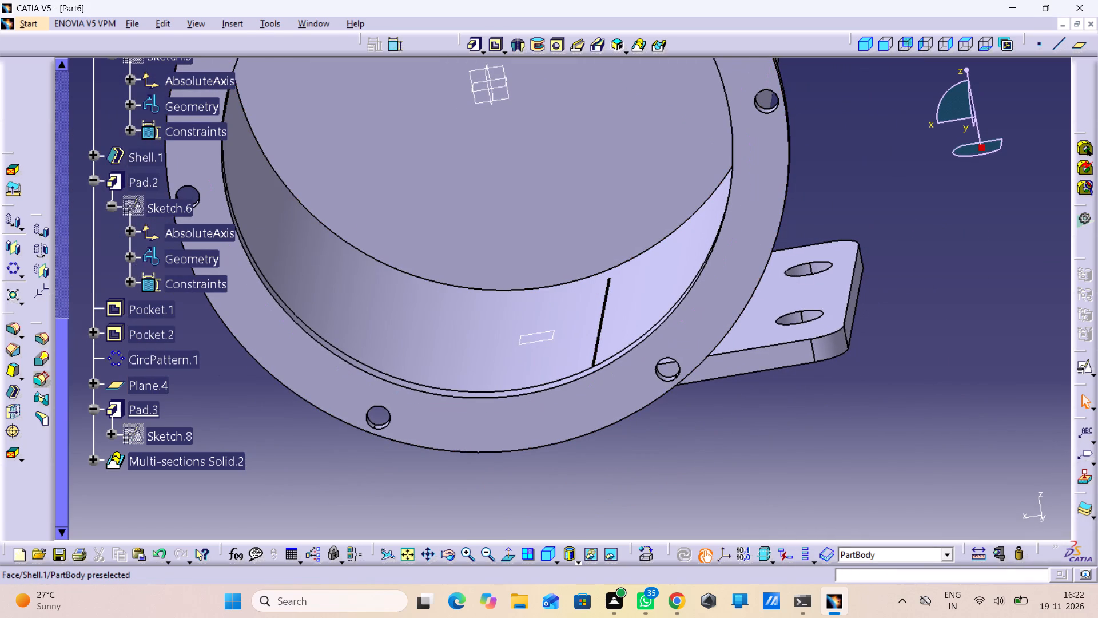
double_click(535, 341)
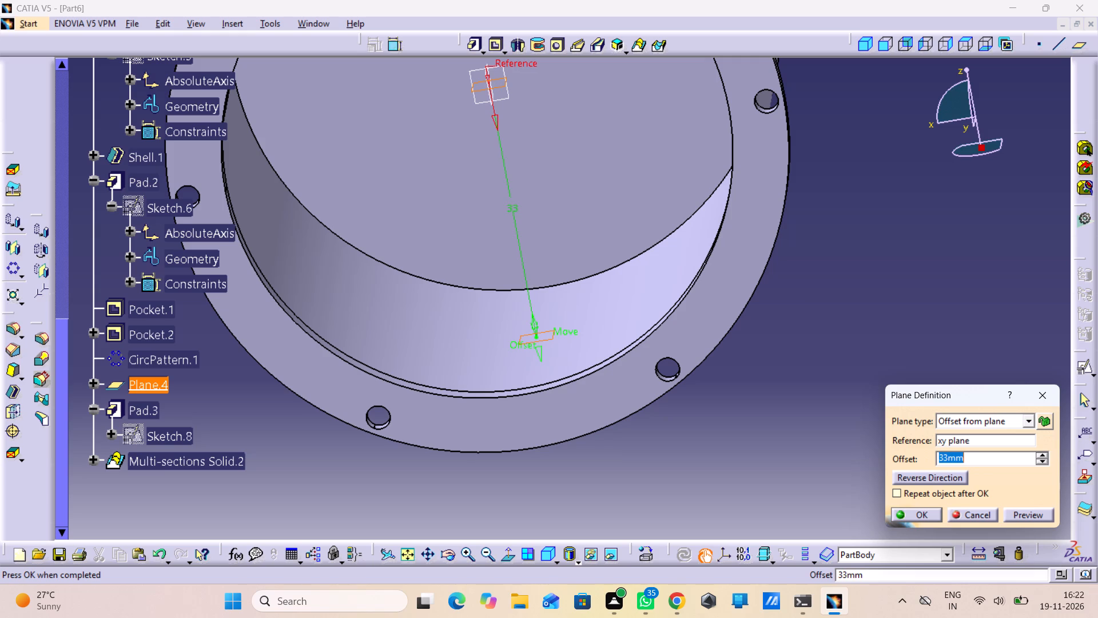
text(33.2)
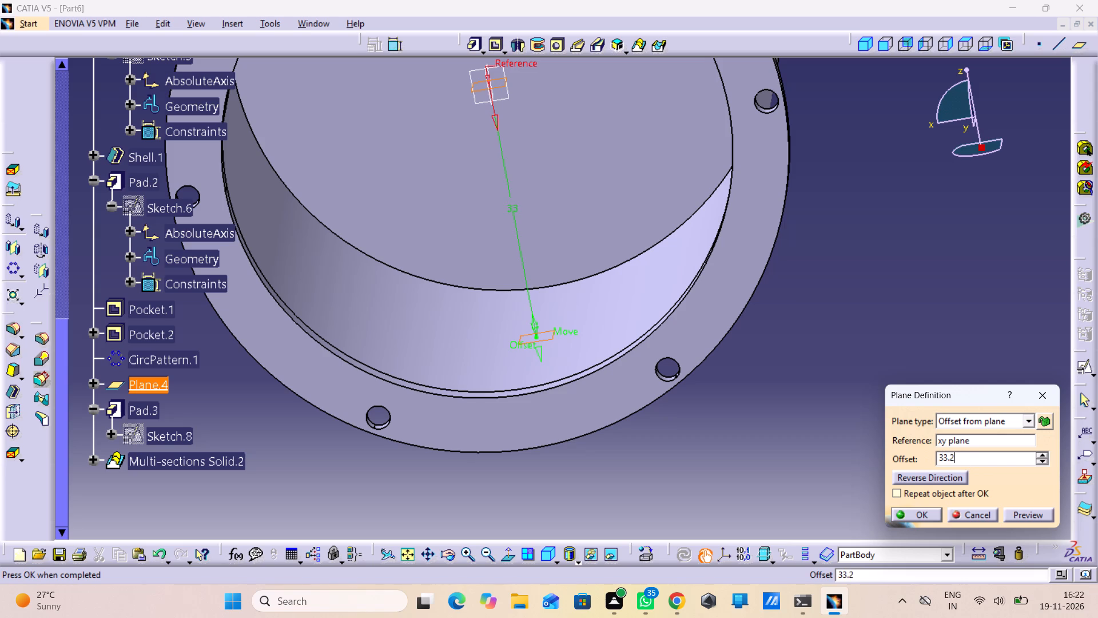
click(1017, 520)
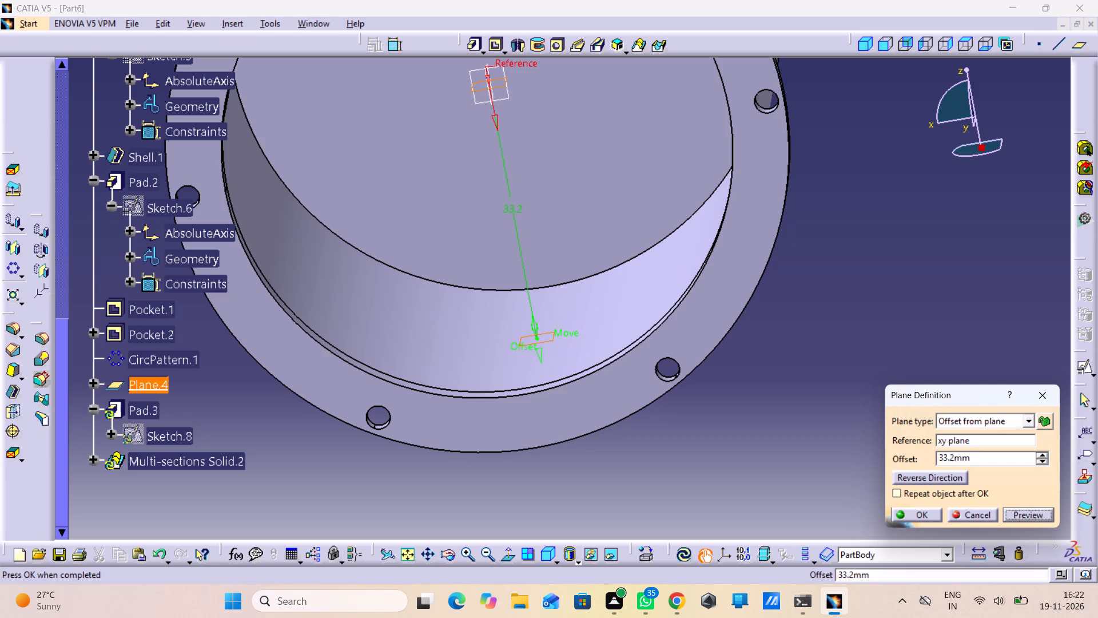
click(1032, 517)
click(921, 512)
click(692, 556)
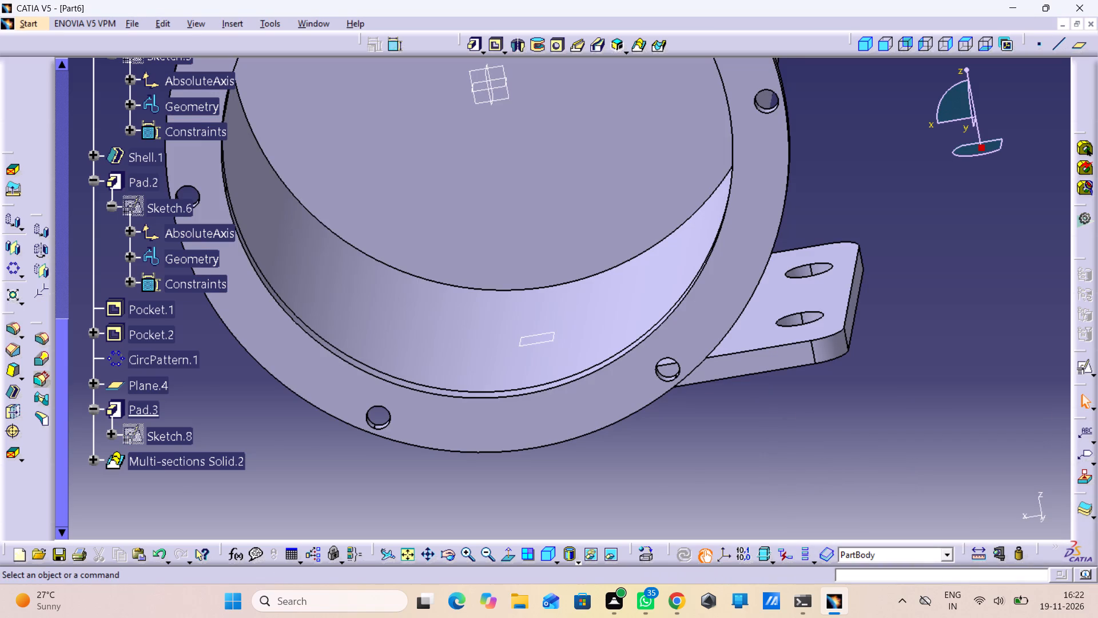
Mirror the mounting plate (Pad.3) about the yz plane to the opposite side of the housing.
middle_drag(600, 469, 677, 365)
right_drag(600, 469, 677, 365)
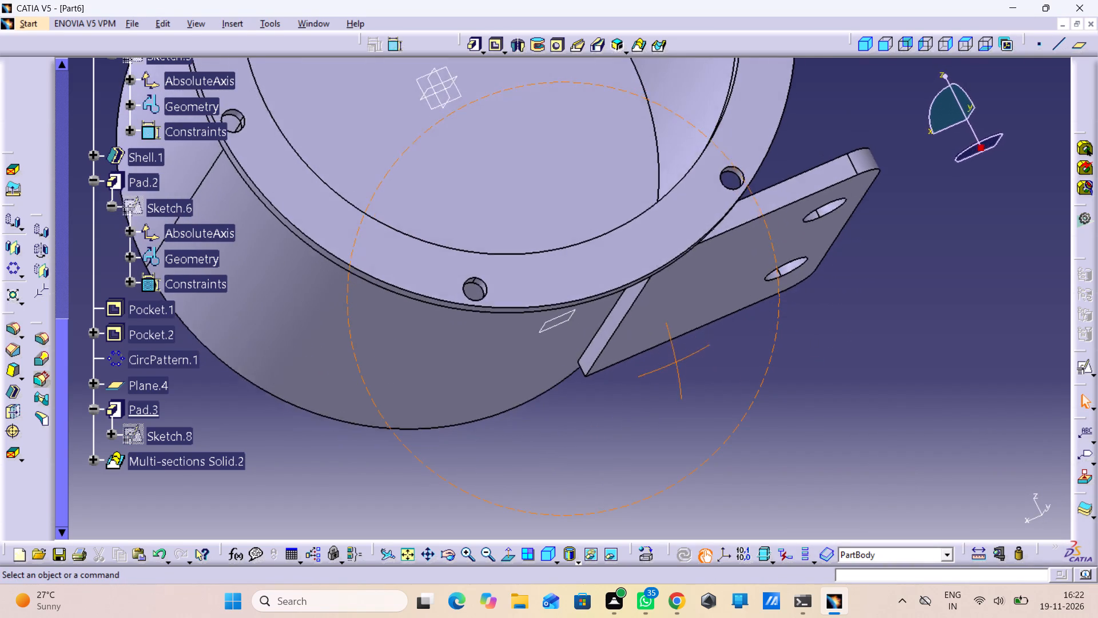
middle_drag(677, 365, 676, 410)
right_drag(677, 365, 677, 406)
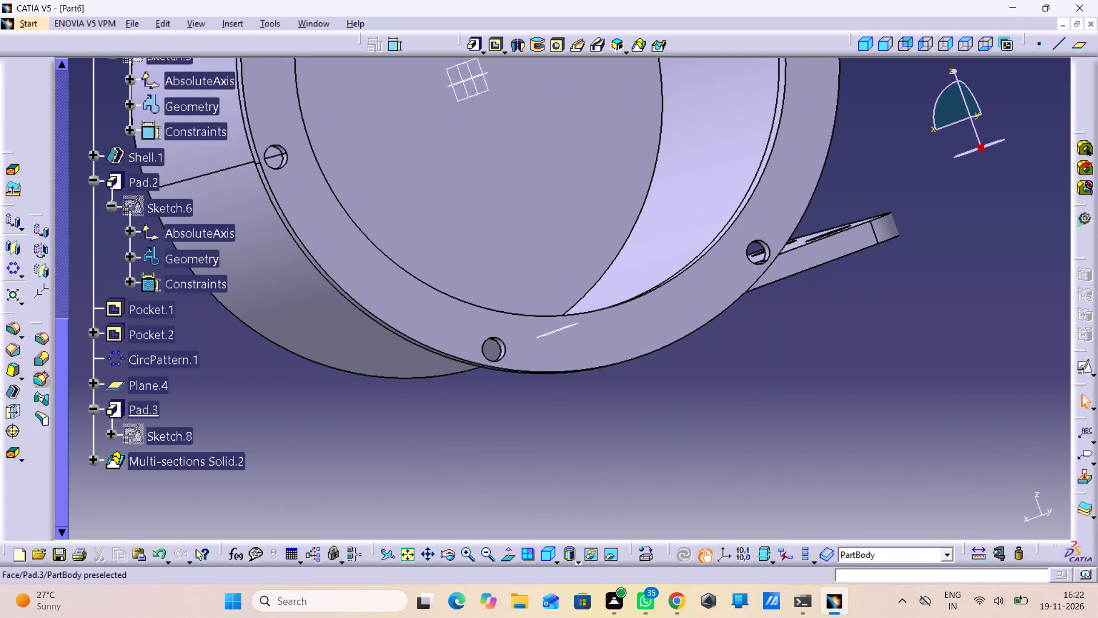
click(148, 413)
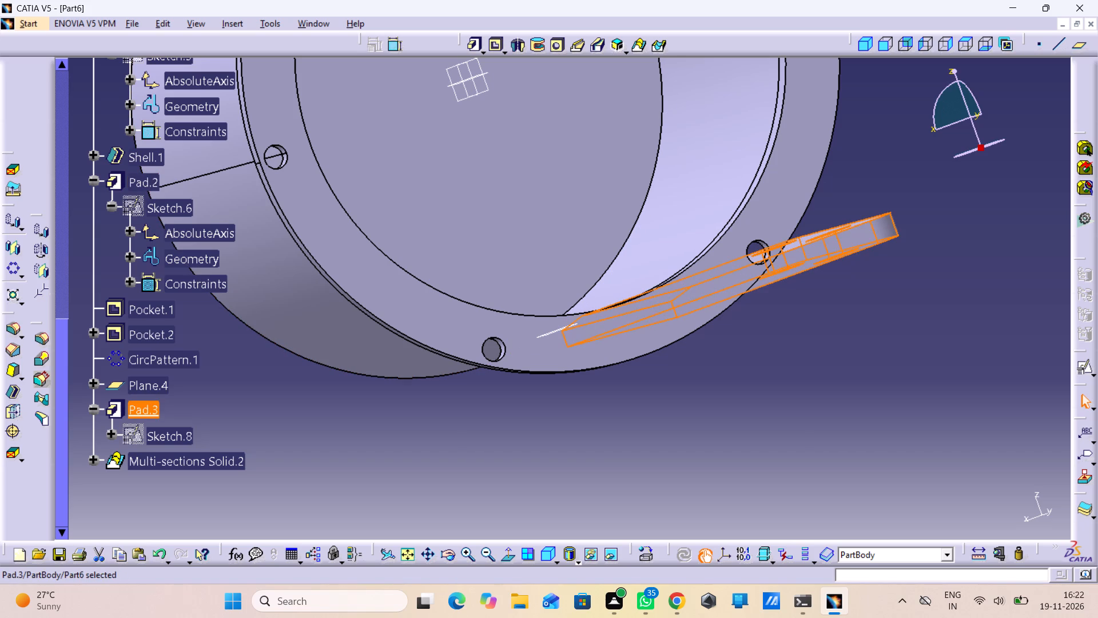
click(19, 248)
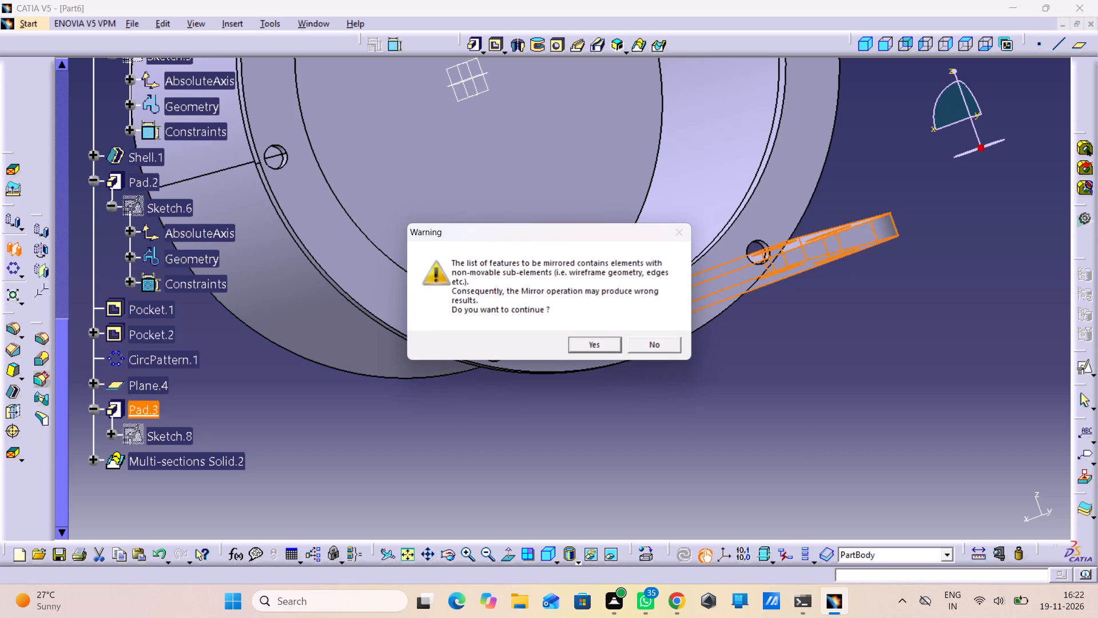
click(579, 346)
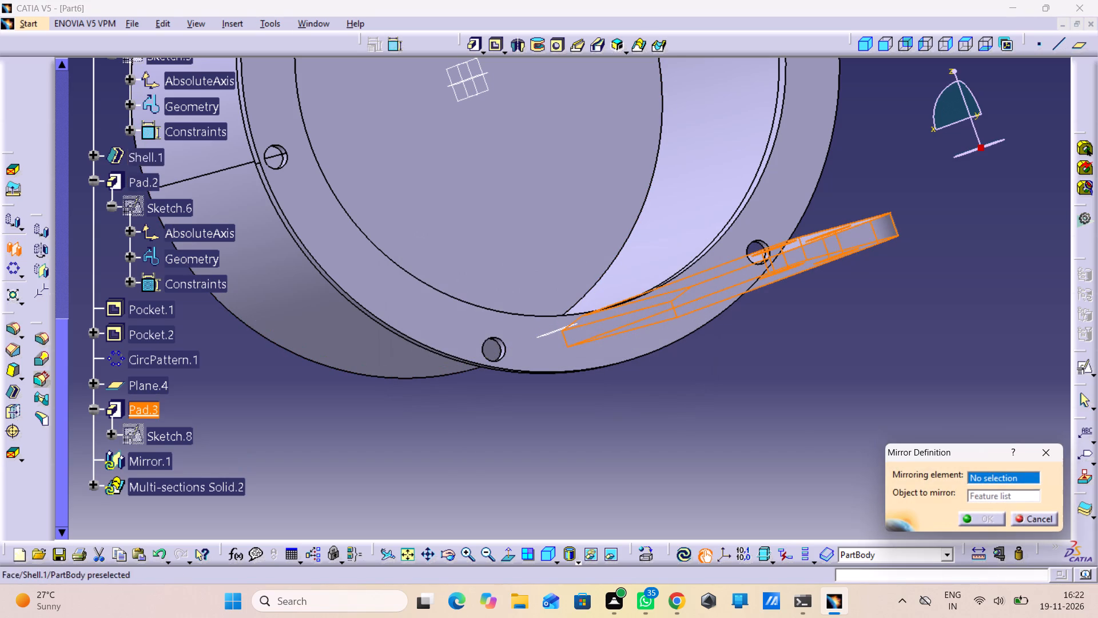
click(473, 84)
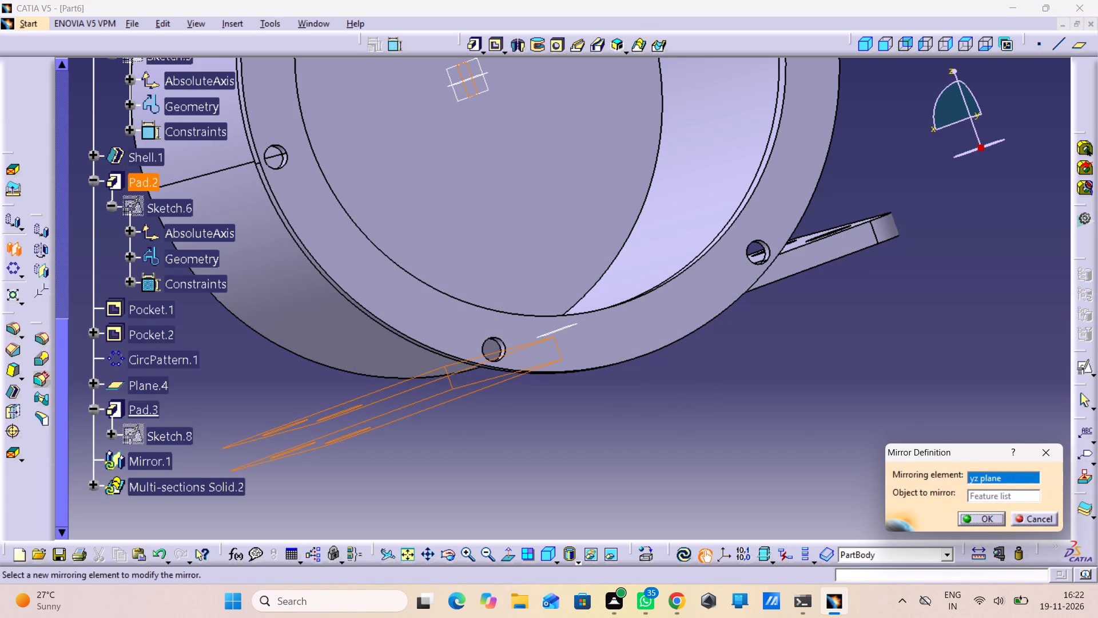
drag(977, 519, 966, 519)
click(798, 493)
Examine the whole blower housing with both mounting plates from several angles.
middle_drag(799, 492, 809, 540)
right_drag(799, 492, 807, 500)
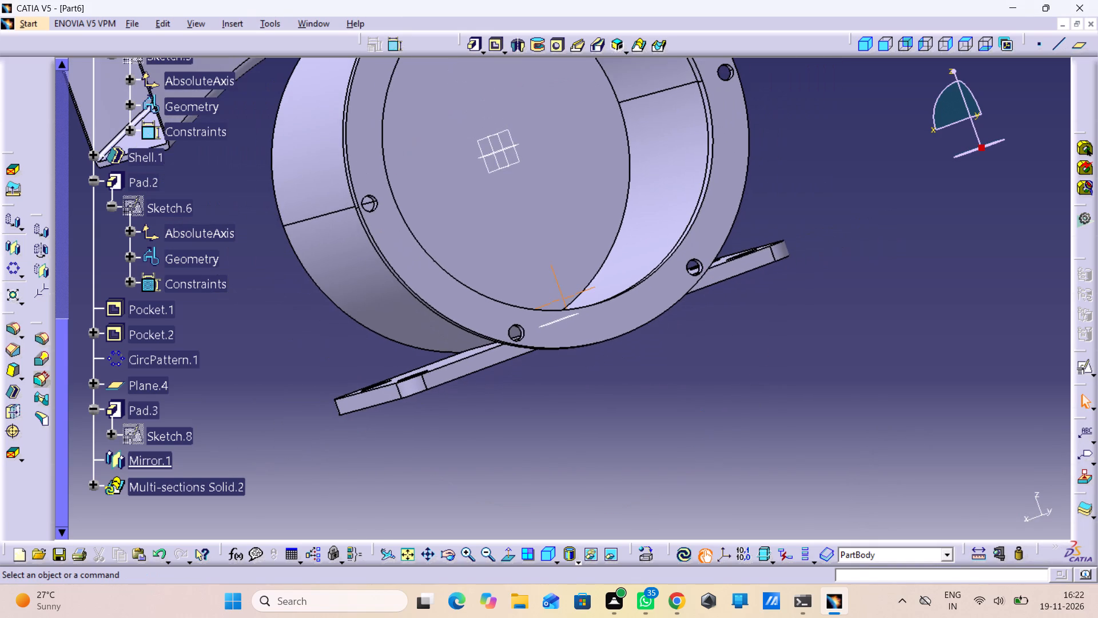
middle_drag(683, 429, 735, 520)
right_drag(711, 467, 737, 528)
middle_drag(698, 457, 722, 532)
right_click(698, 457)
right_drag(707, 505, 721, 538)
middle_drag(654, 437, 706, 513)
right_drag(654, 437, 706, 513)
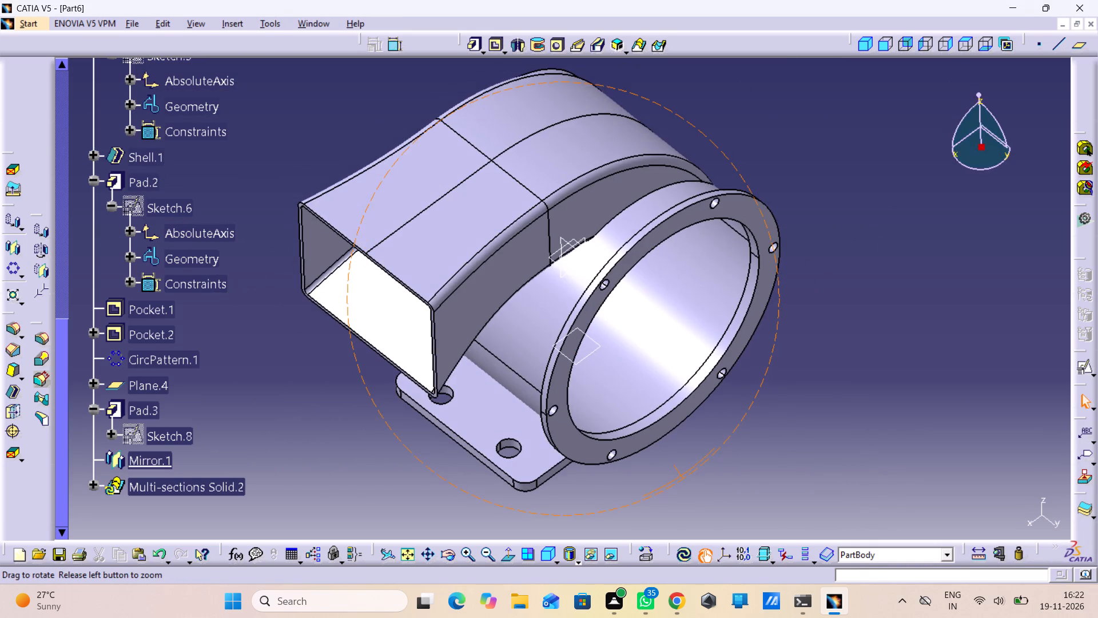
right_drag(706, 513, 614, 514)
middle_drag(706, 513, 614, 514)
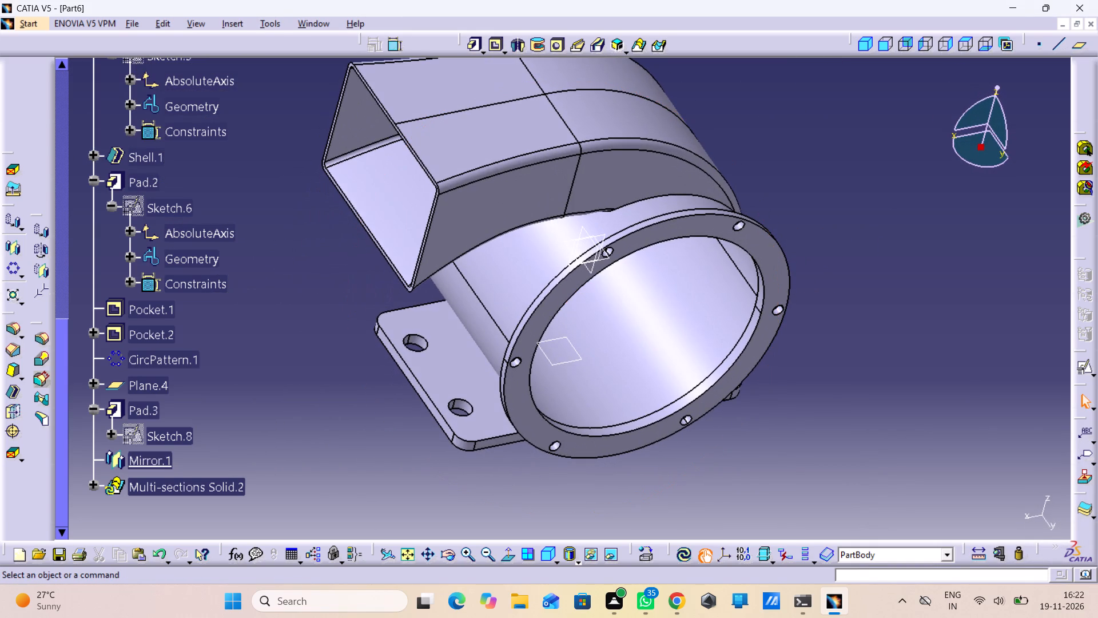
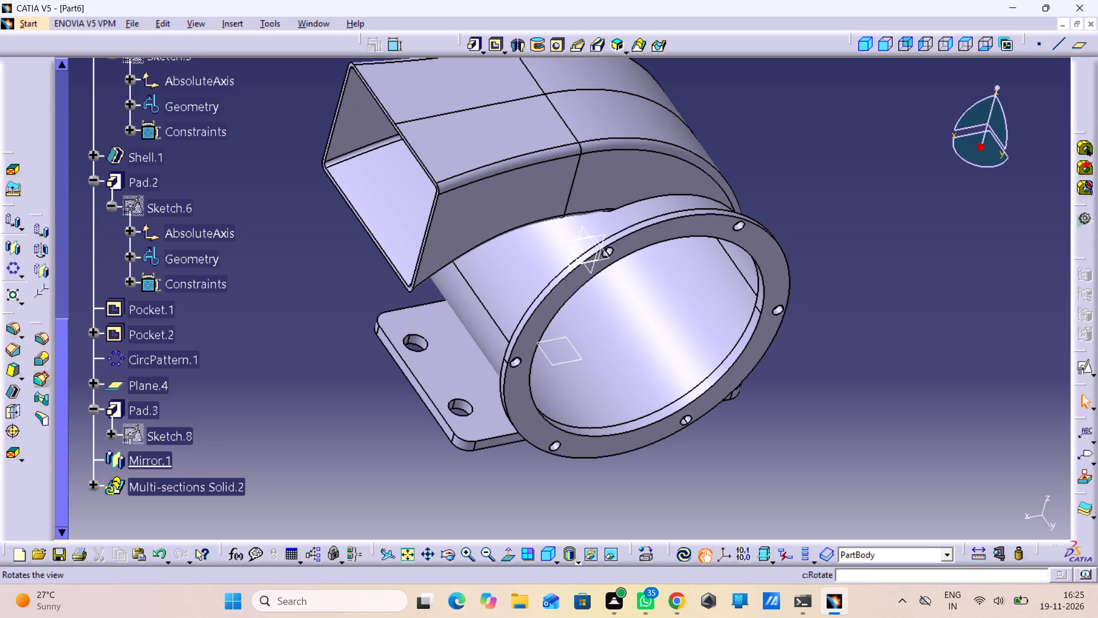
Measure the distance between the facing holes of the two mounting plates.
middle_drag(631, 482, 588, 239)
right_drag(639, 459, 588, 239)
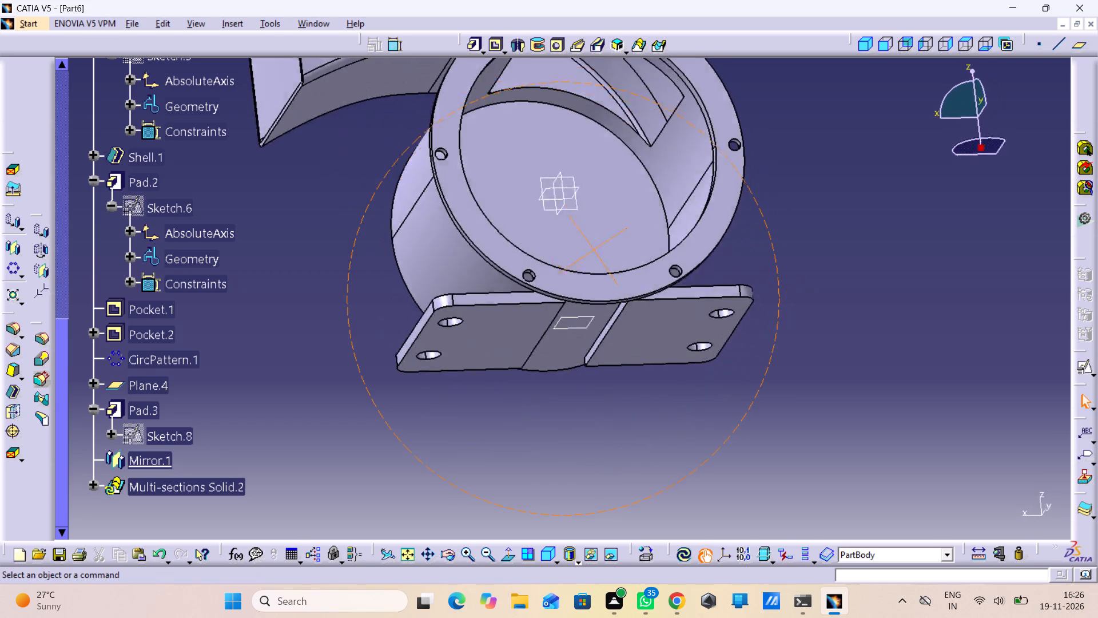
middle_drag(588, 239, 542, 108)
right_drag(588, 239, 535, 126)
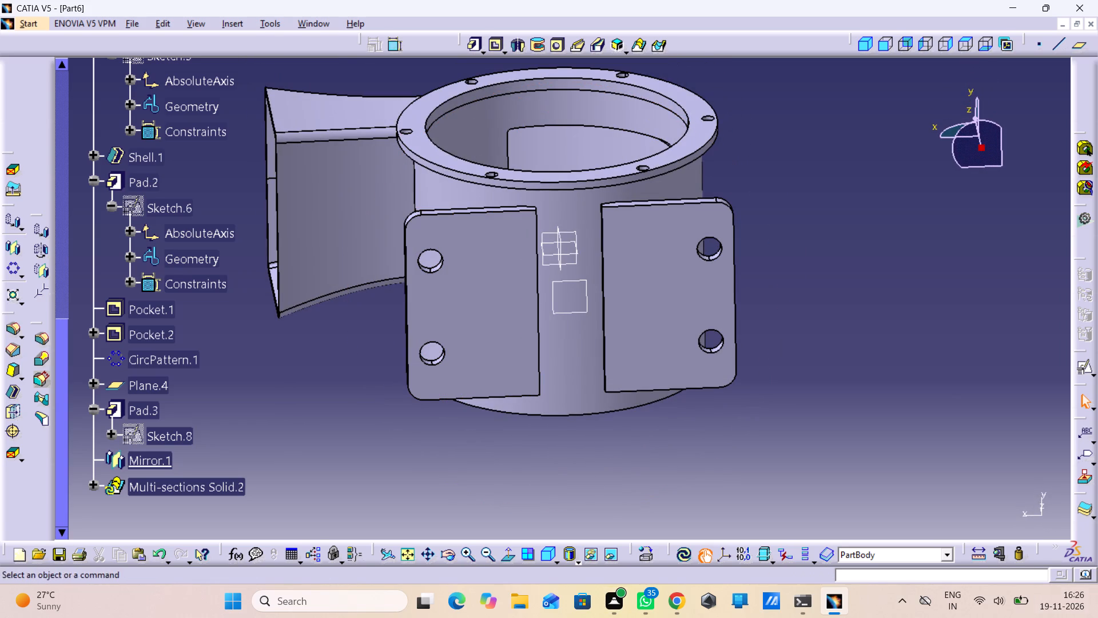
click(975, 556)
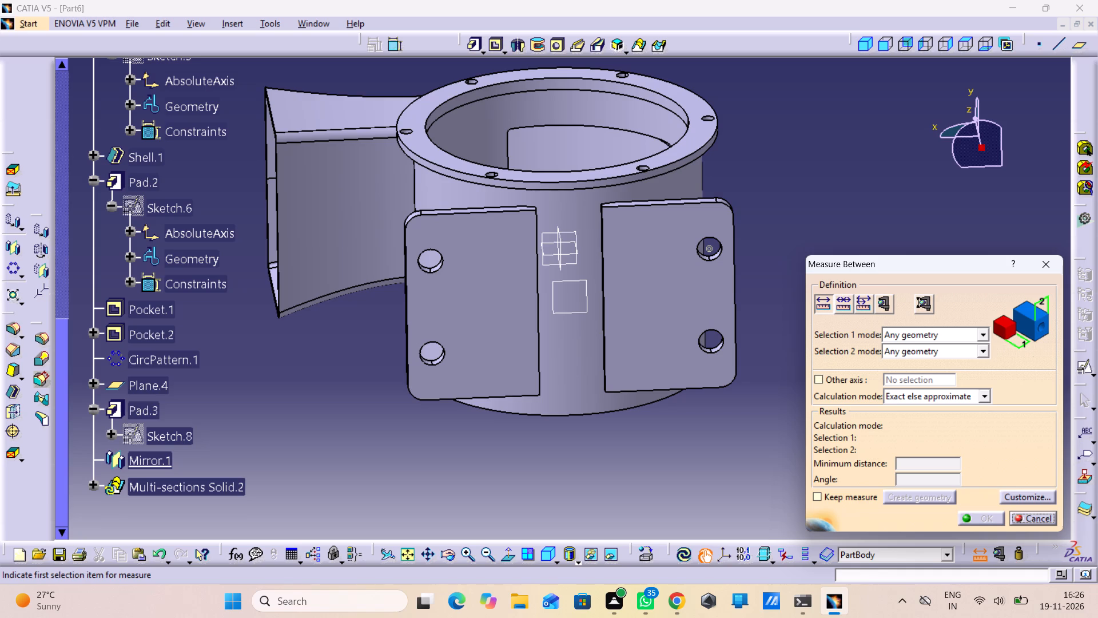
middle_drag(701, 256, 710, 297)
right_drag(701, 256, 710, 297)
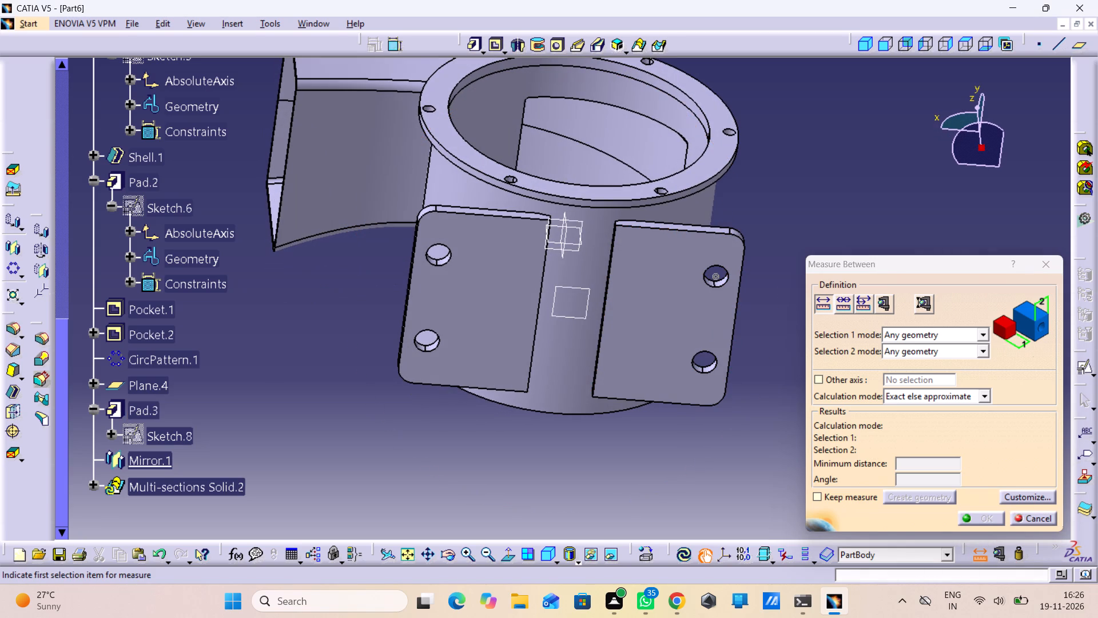
click(715, 282)
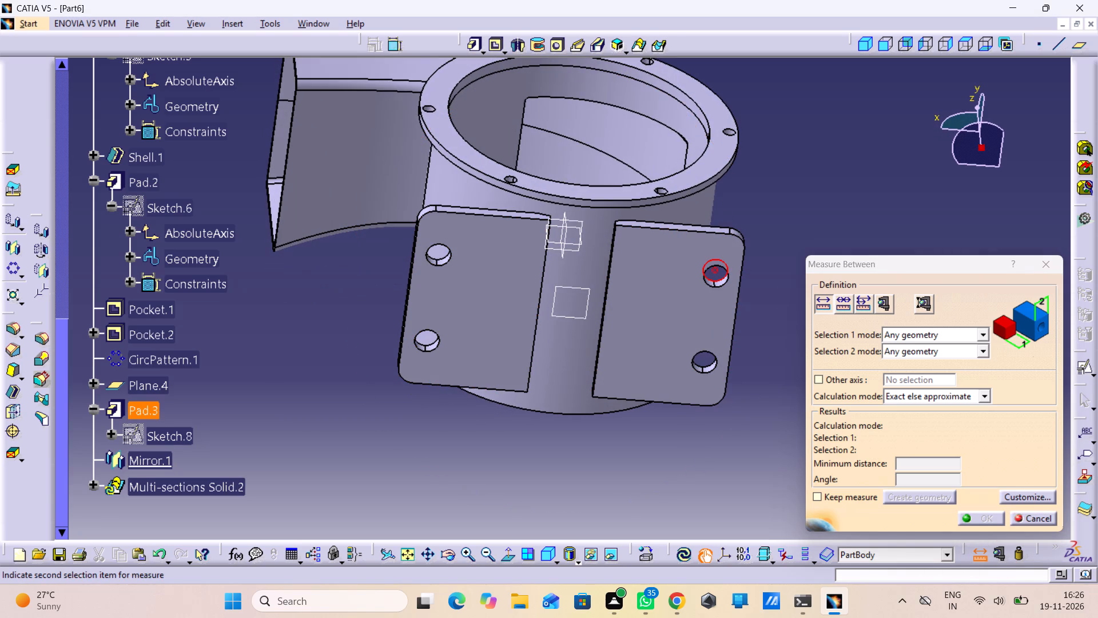
click(440, 260)
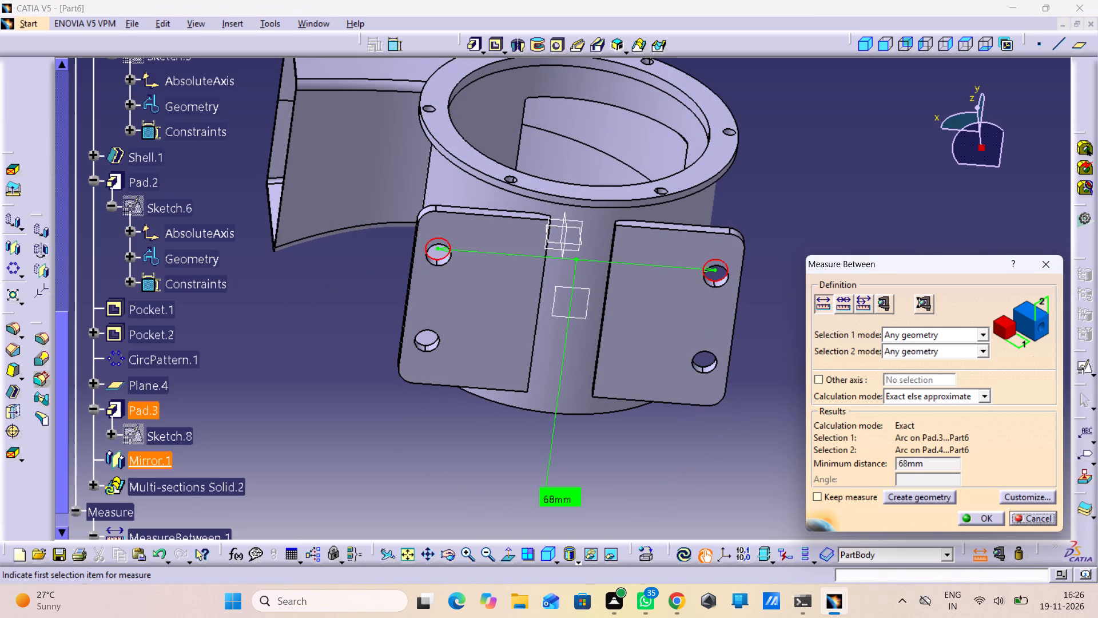
middle_drag(596, 436, 597, 550)
right_drag(596, 436, 597, 550)
middle_drag(587, 449, 547, 413)
right_drag(587, 449, 547, 413)
scroll(587, 449, down, 1)
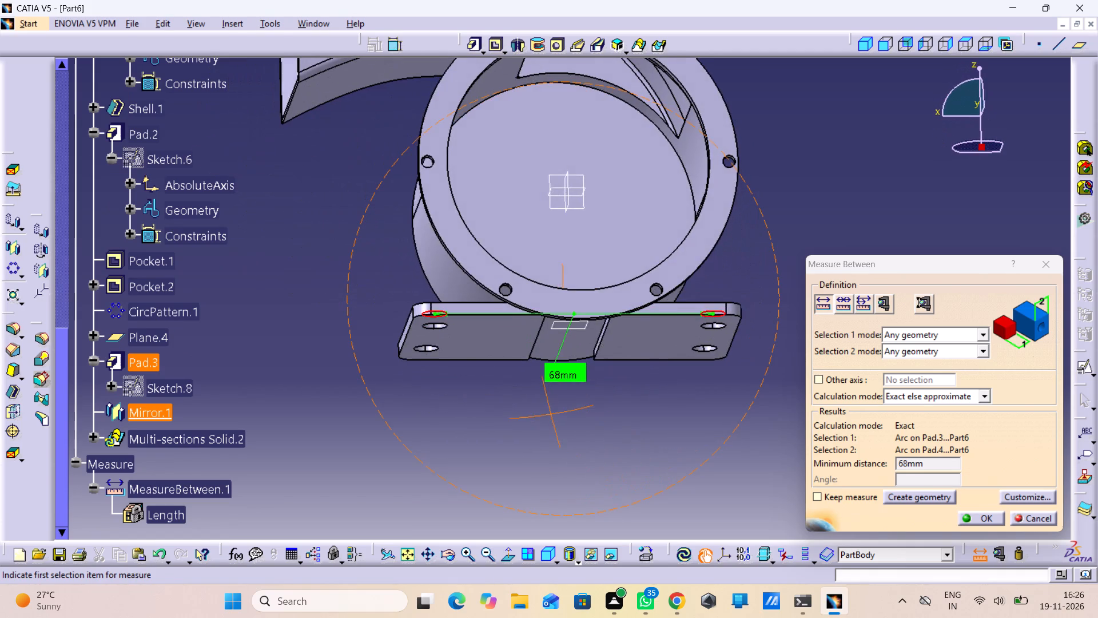
middle_drag(547, 413, 547, 411)
right_drag(547, 413, 547, 411)
click(1027, 512)
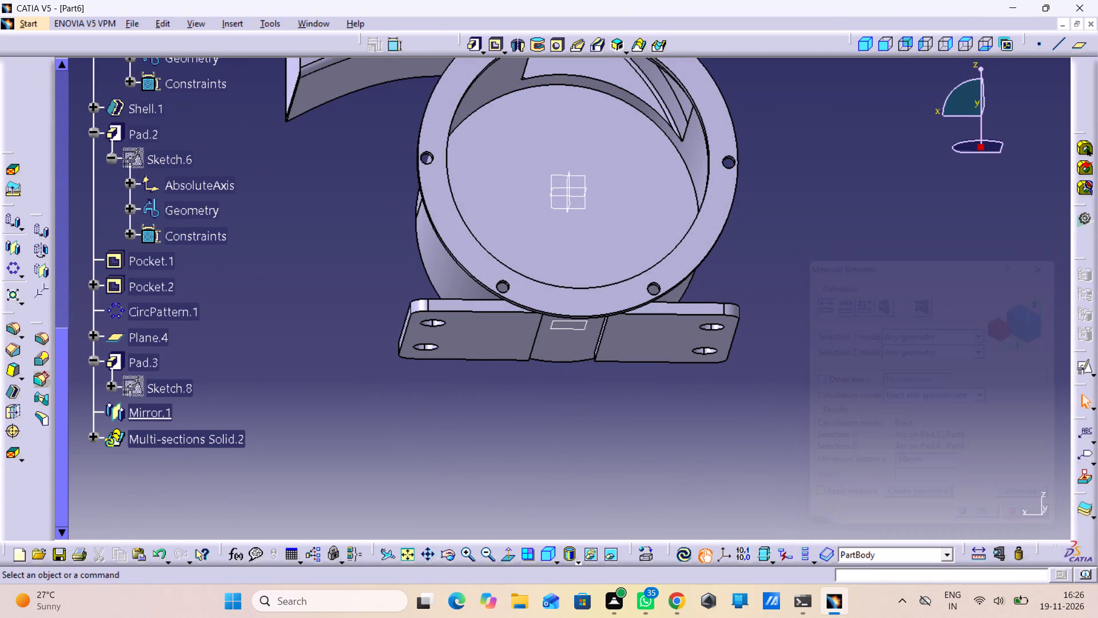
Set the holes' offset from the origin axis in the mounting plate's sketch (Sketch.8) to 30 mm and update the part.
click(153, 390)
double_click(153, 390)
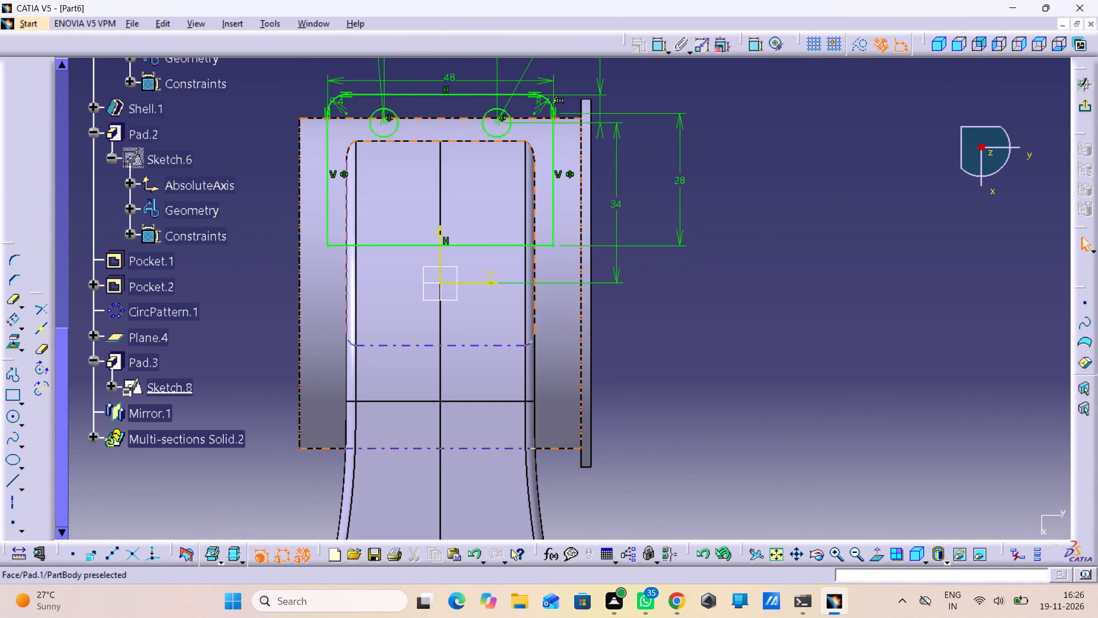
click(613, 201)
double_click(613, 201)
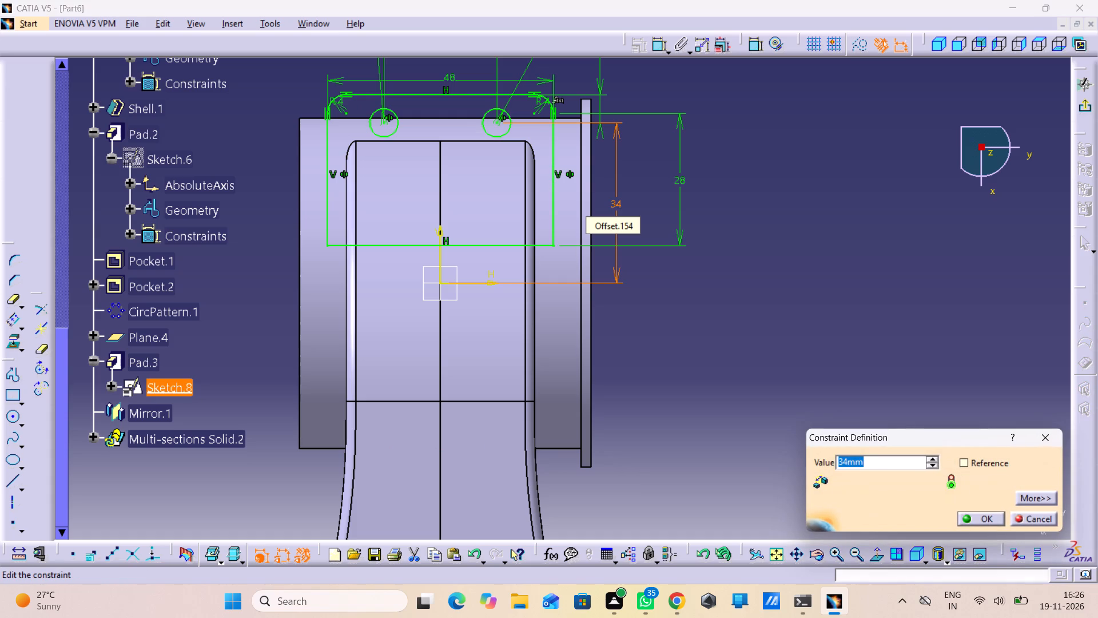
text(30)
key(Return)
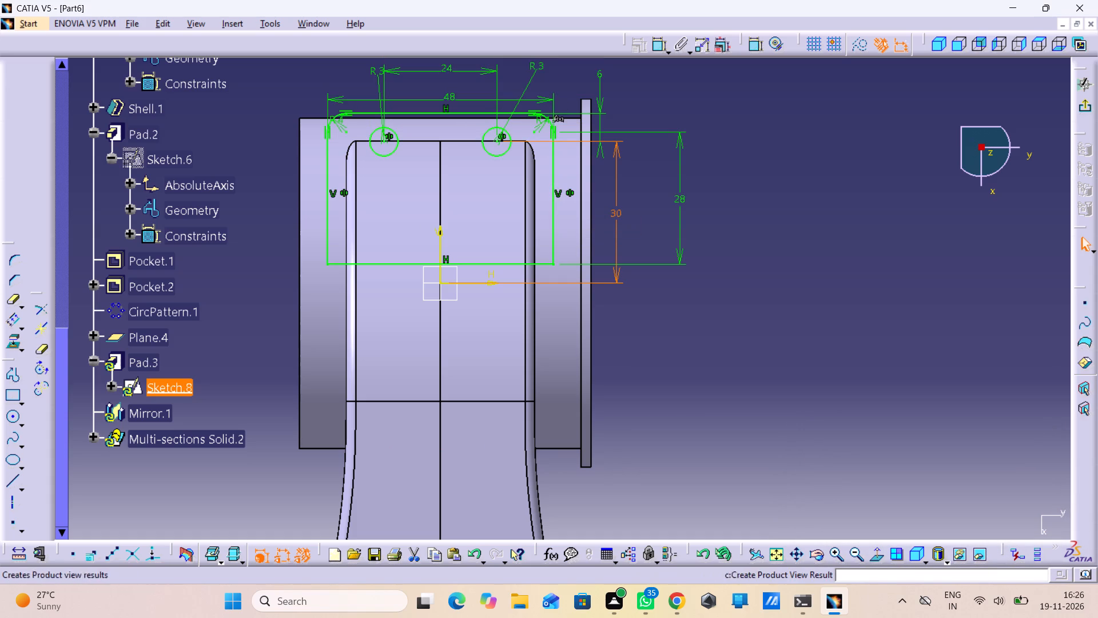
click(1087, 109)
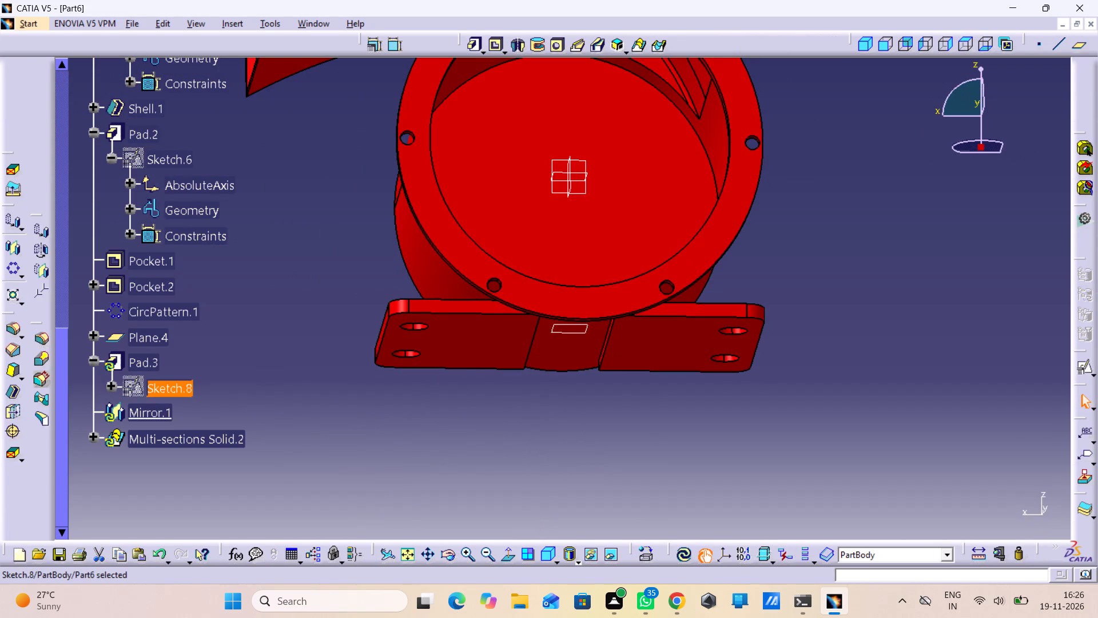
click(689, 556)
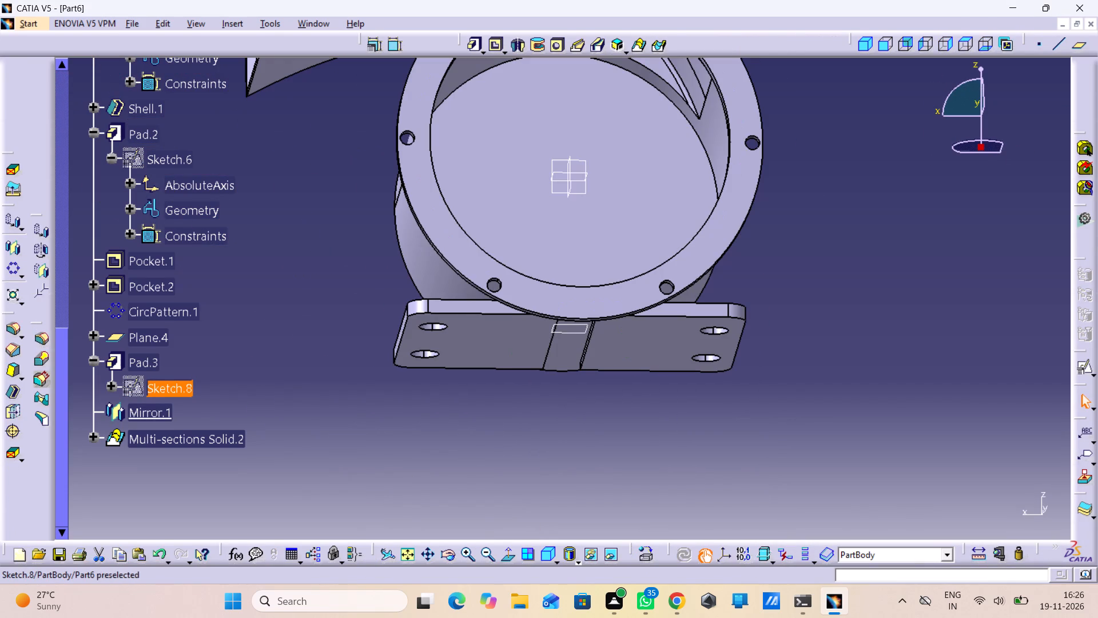
Measure the distance between the facing holes of the two mounting plates again.
click(979, 556)
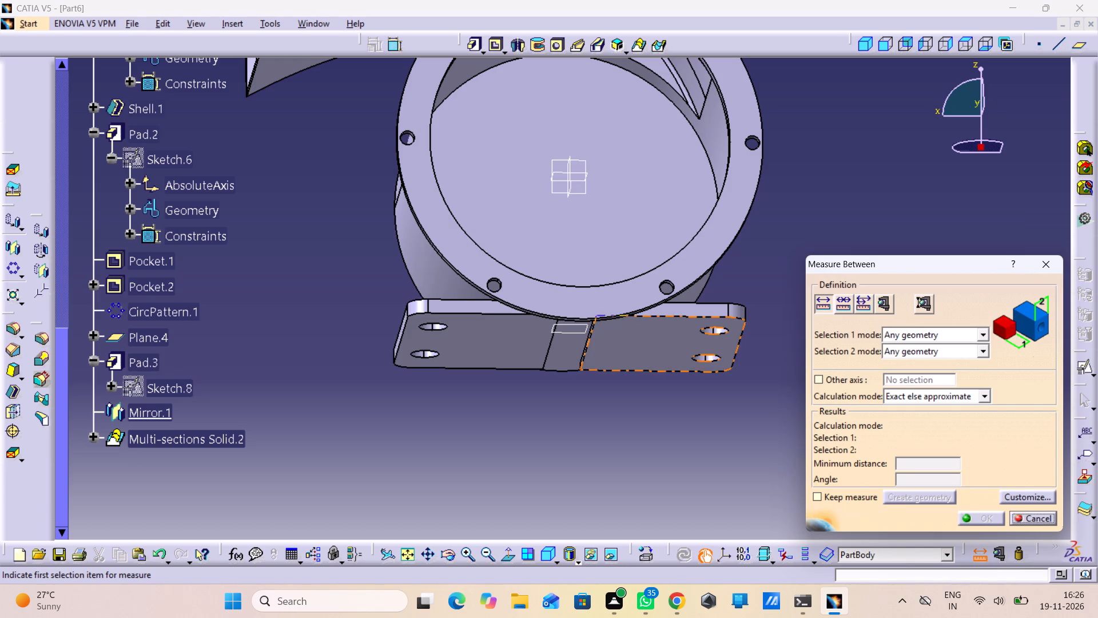
middle_drag(713, 352, 710, 282)
right_drag(713, 352, 710, 282)
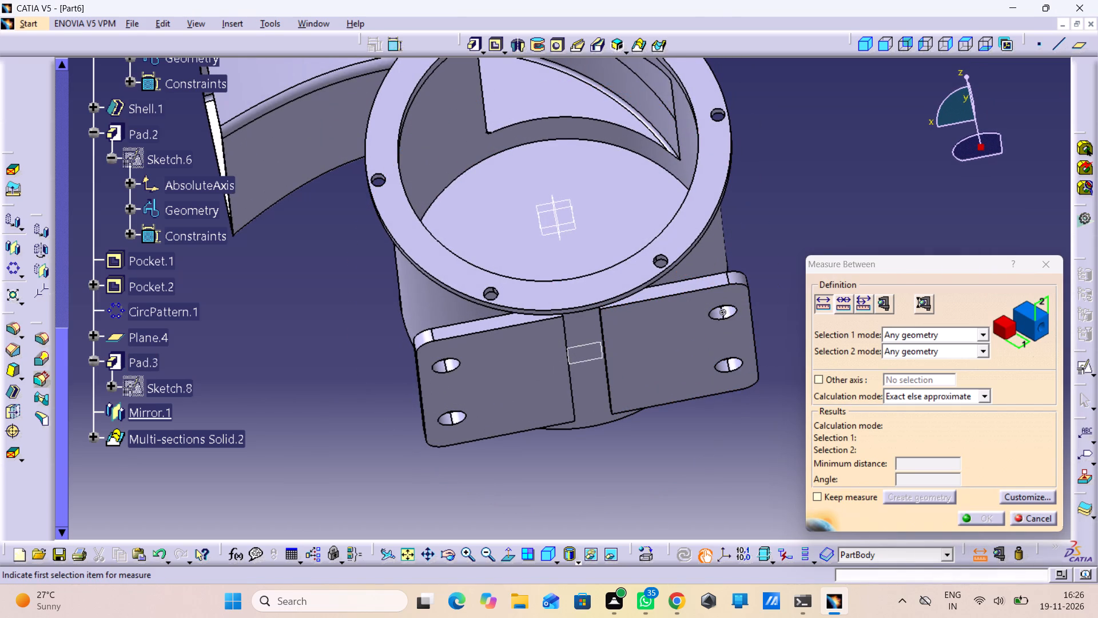
click(726, 306)
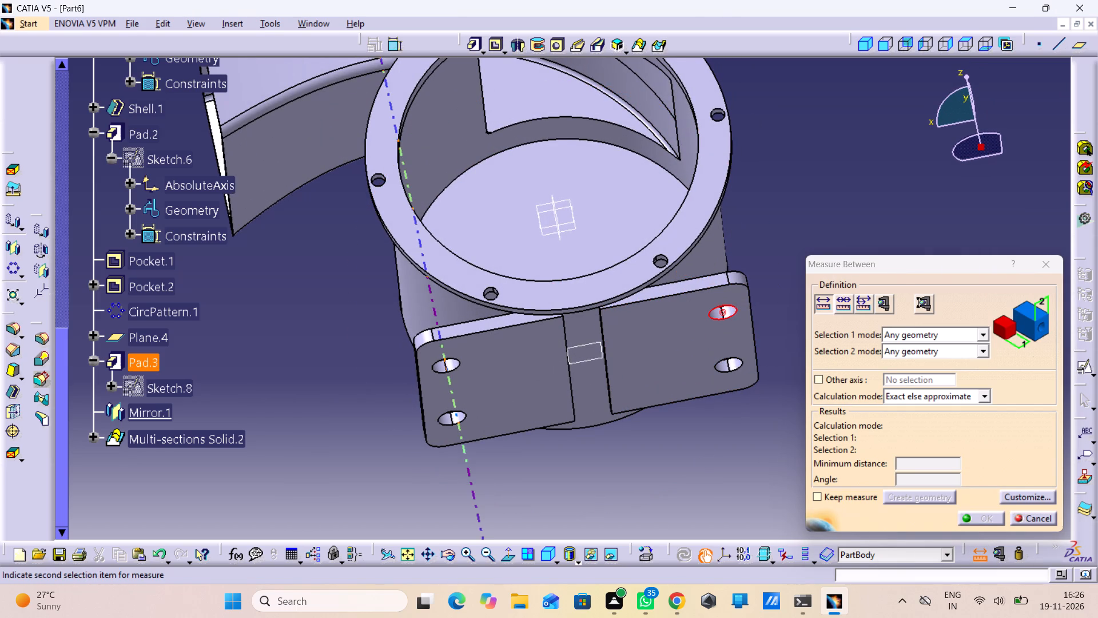
click(445, 364)
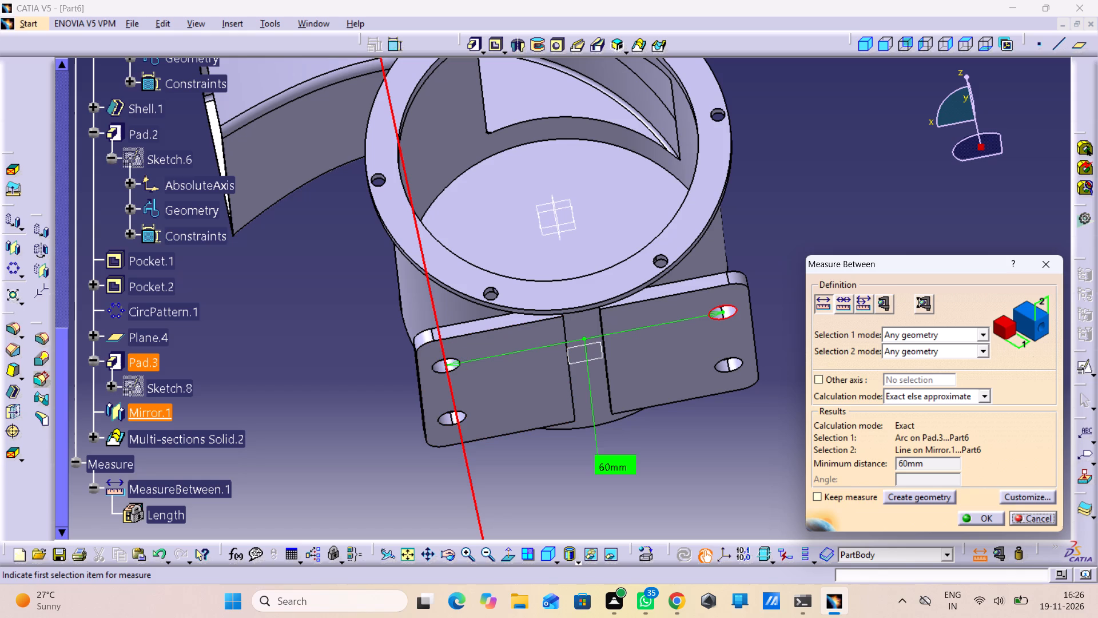
middle_drag(594, 419, 606, 473)
right_drag(594, 419, 606, 473)
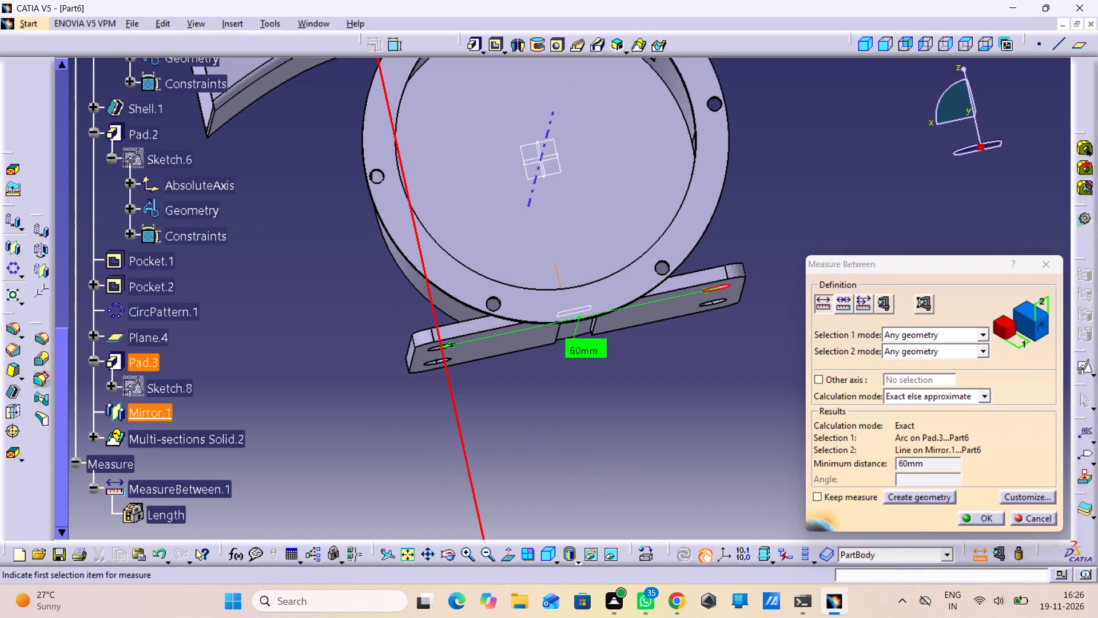
click(1028, 516)
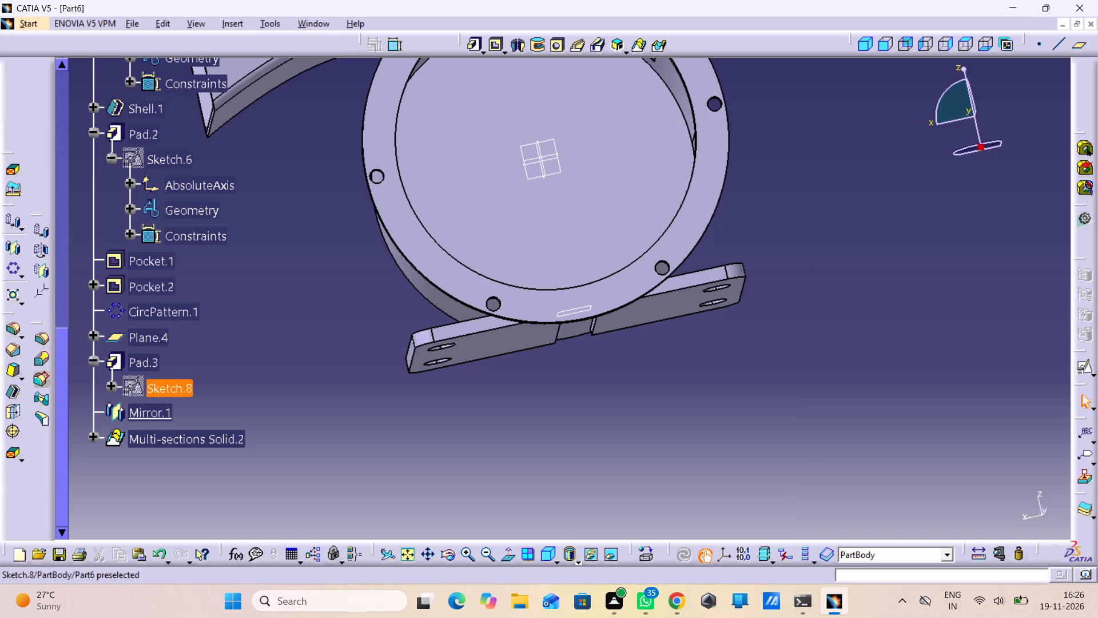
In the mounting plate's sketch (Sketch.8), set the holes' offset from the origin axis to 32 mm, and finally to 33 mm.
double_click(176, 383)
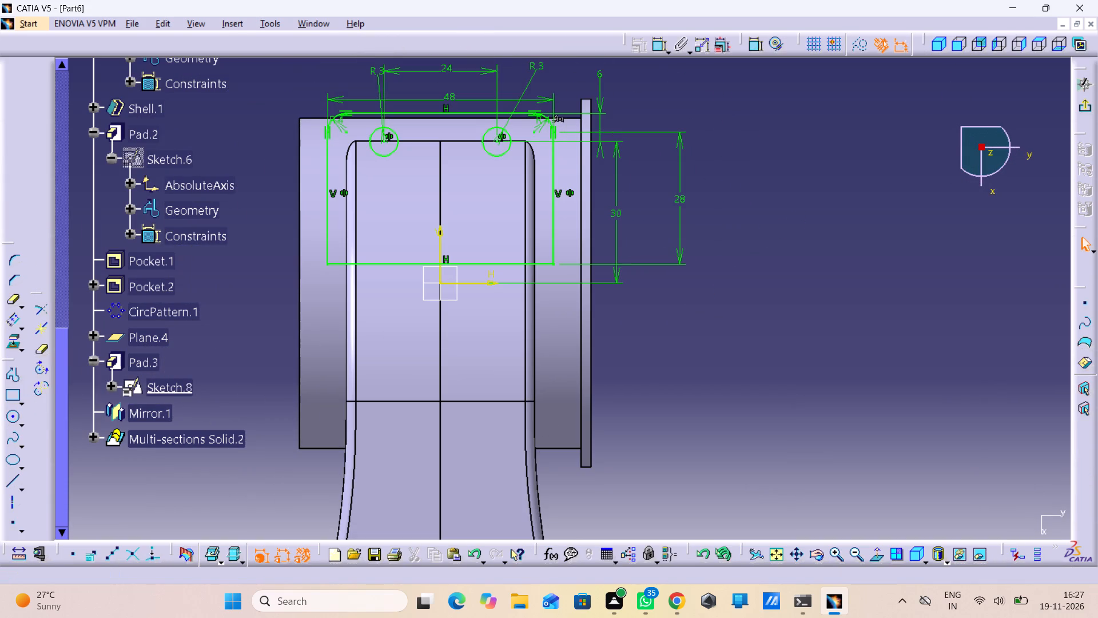
click(617, 215)
double_click(616, 215)
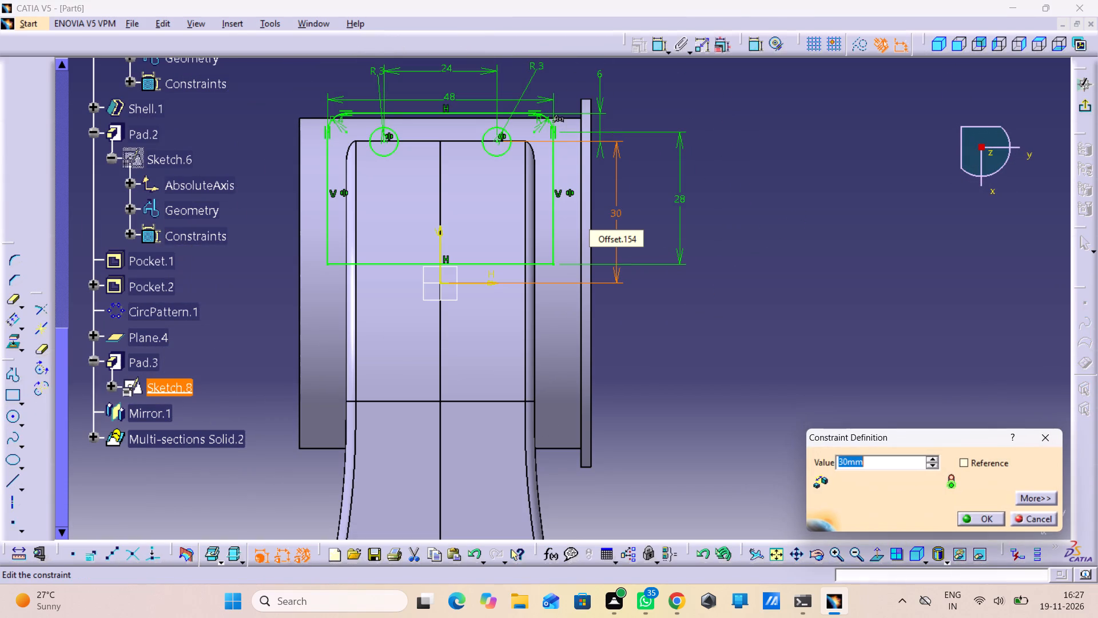
text(32)
key(Return)
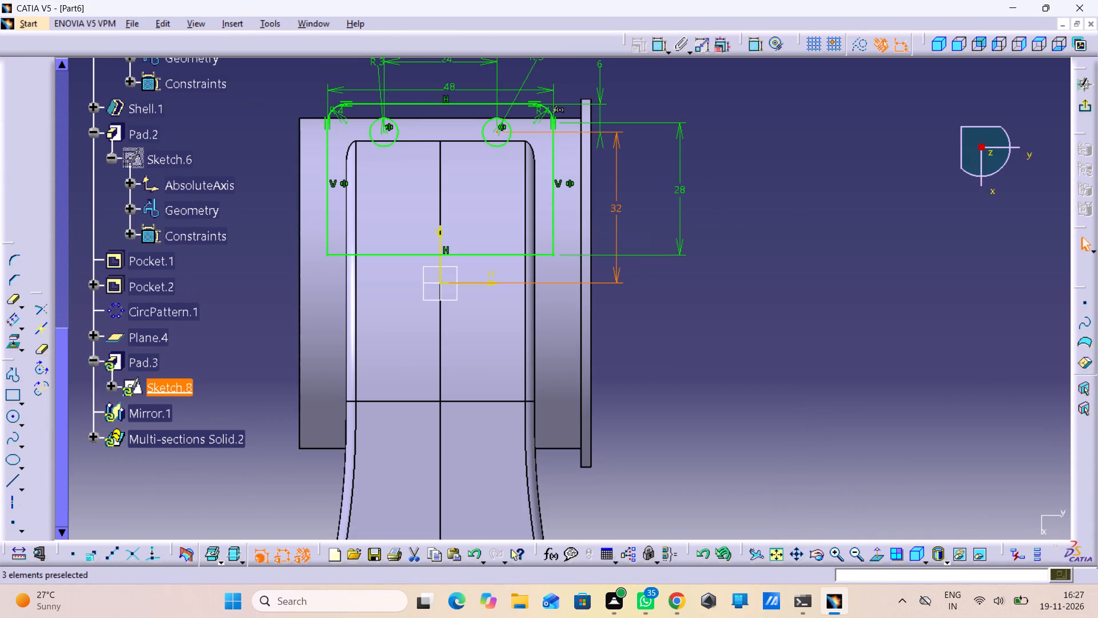
double_click(616, 204)
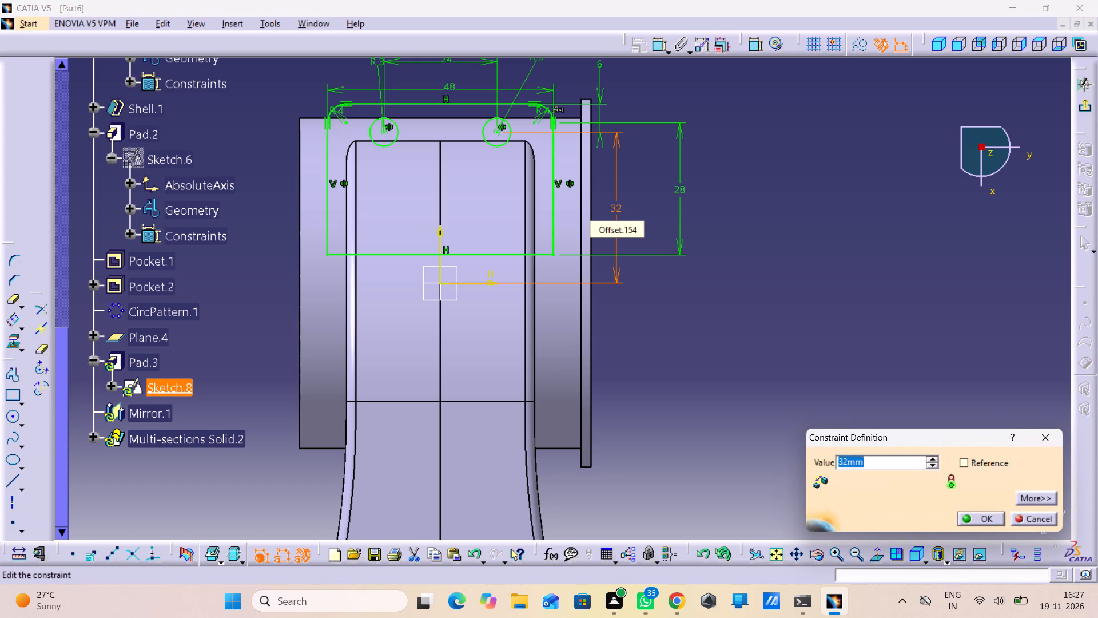
text(33)
key(Return)
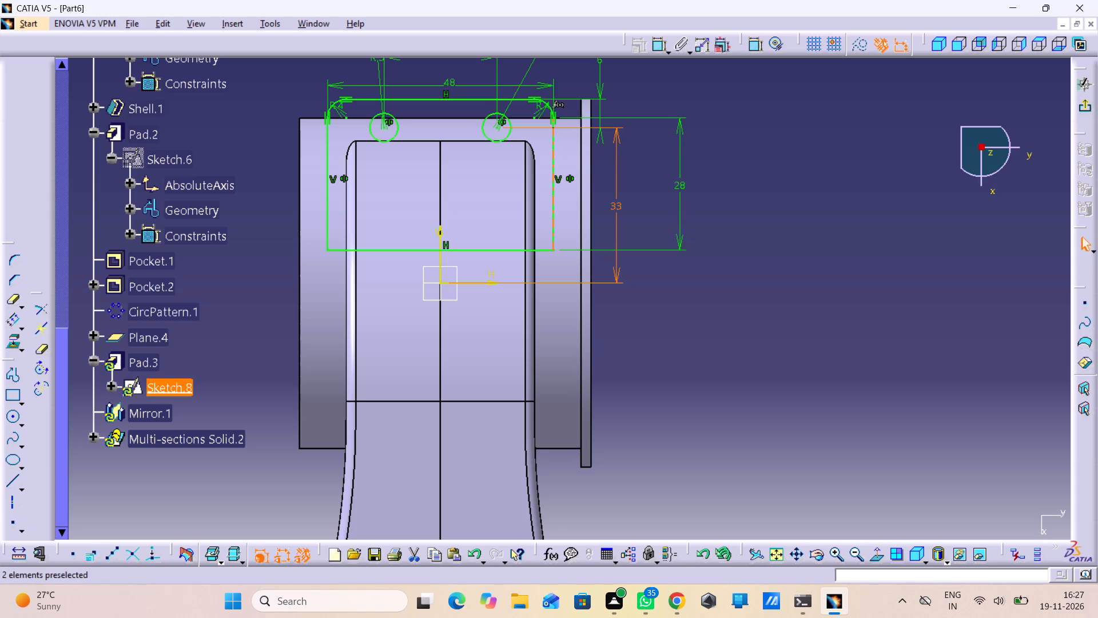
Delete the 28 mm length dimension of the mounting plate's straight side edge.
drag(659, 117, 802, 183)
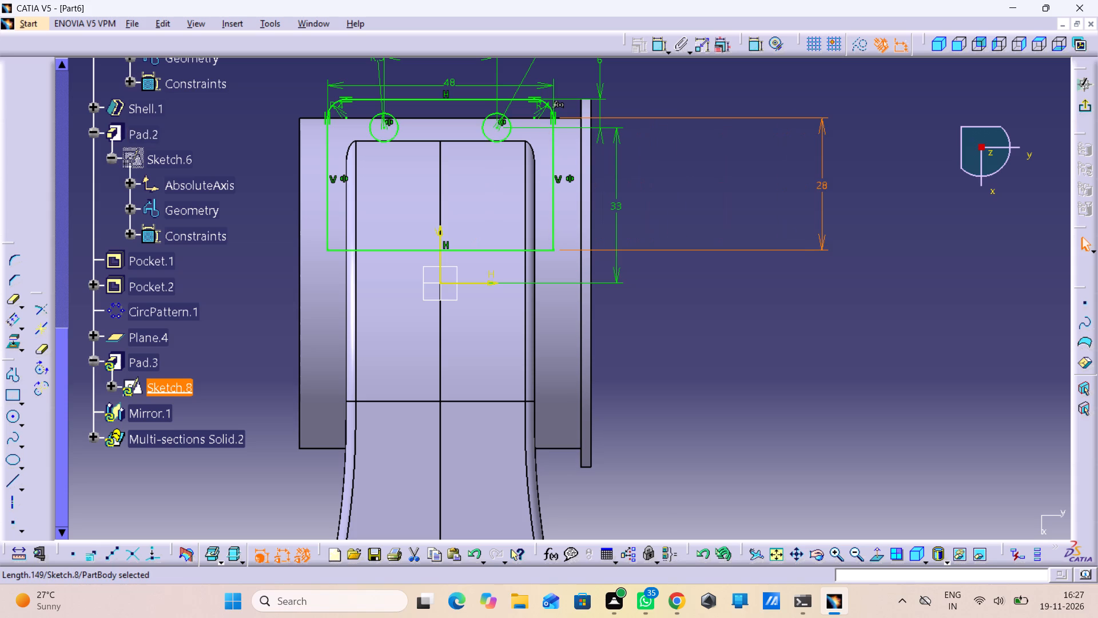
drag(802, 183, 792, 189)
right_click(816, 164)
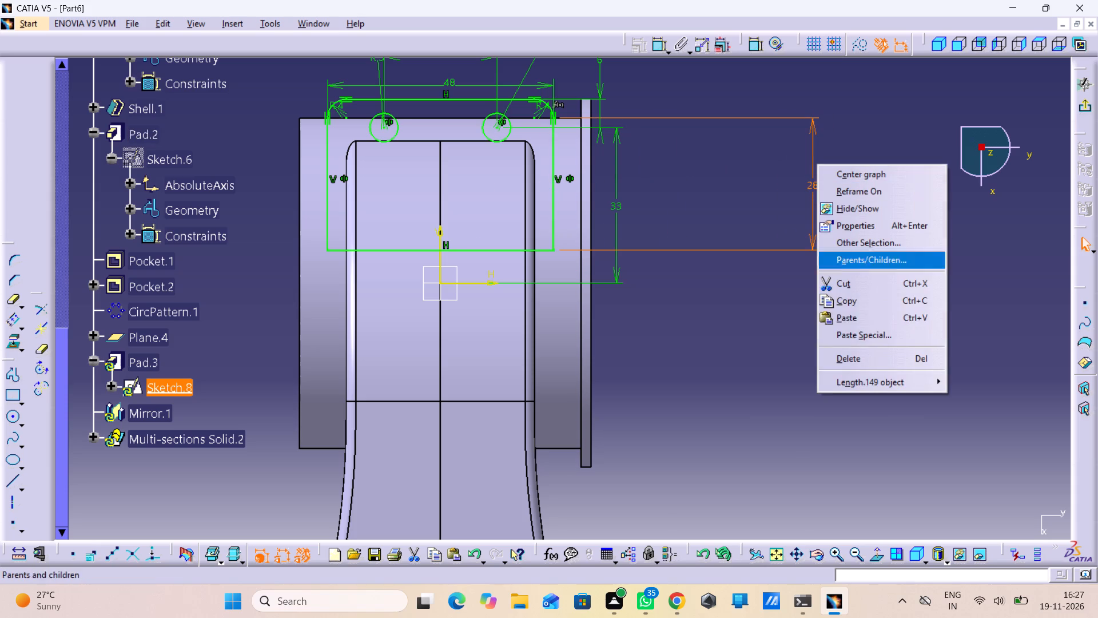
click(873, 366)
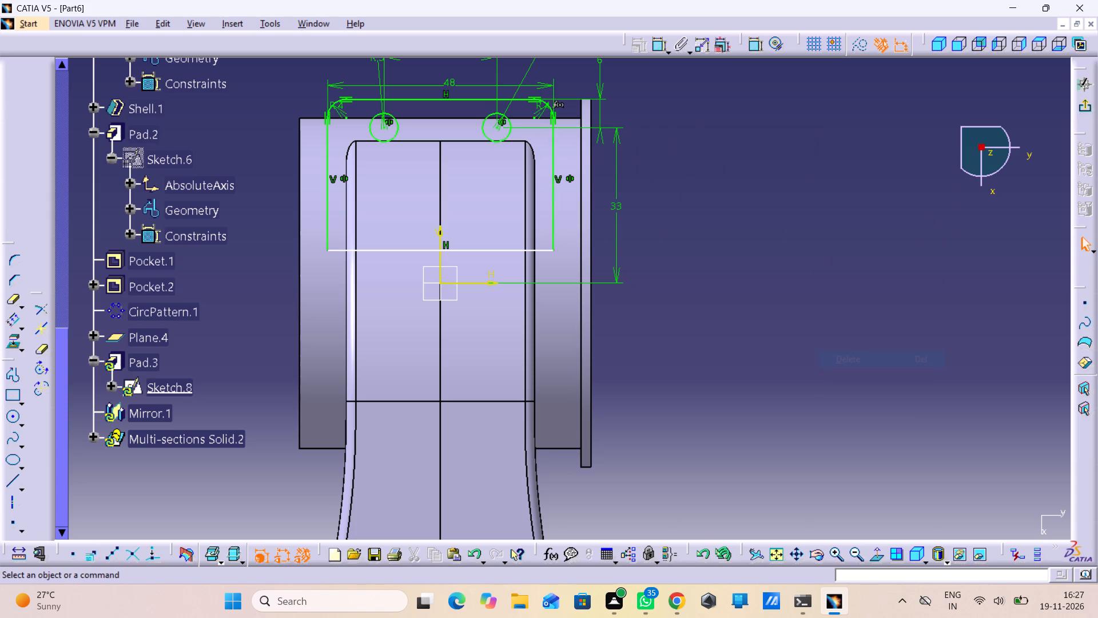
Dimension the distance between the mounting plate's outer edge and its parallel inner edge and set it to 25 mm.
double_click(654, 47)
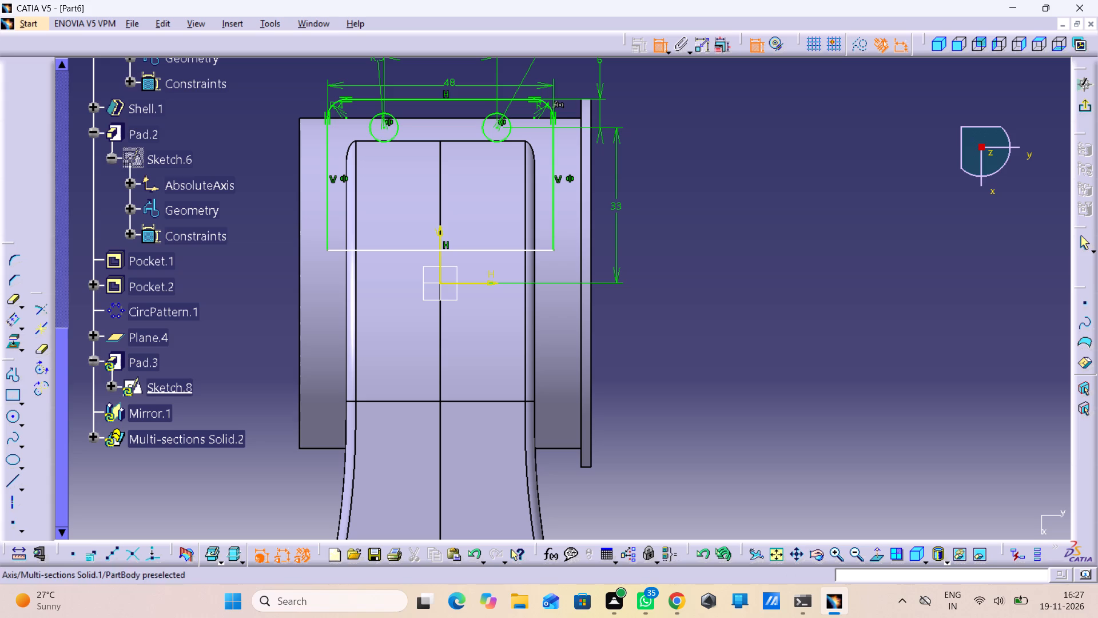
drag(457, 99, 456, 111)
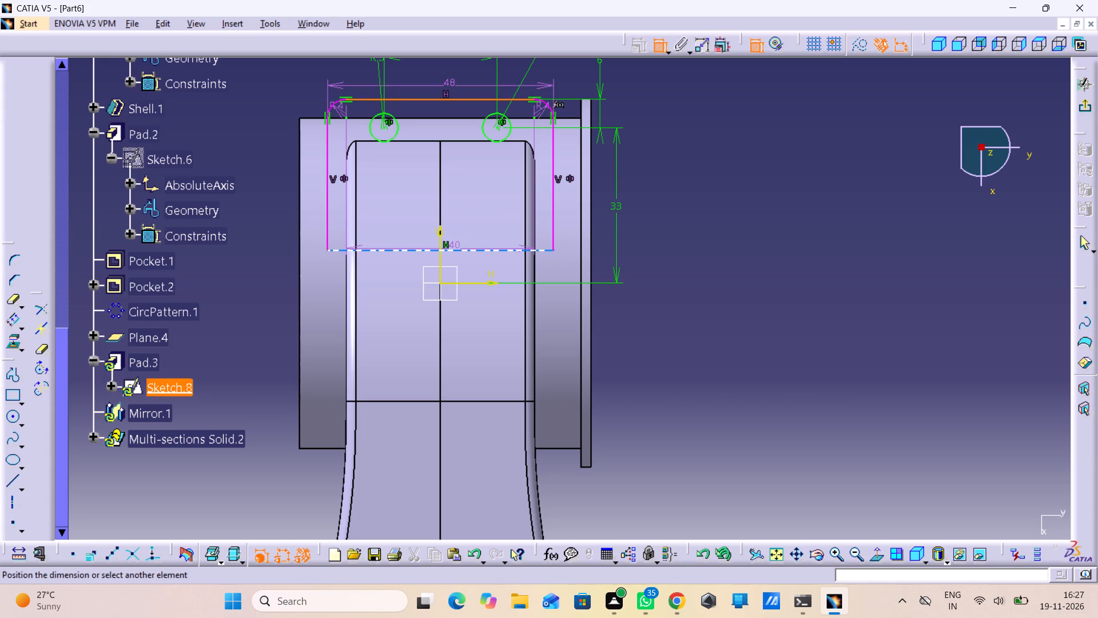
click(456, 251)
click(726, 194)
double_click(726, 194)
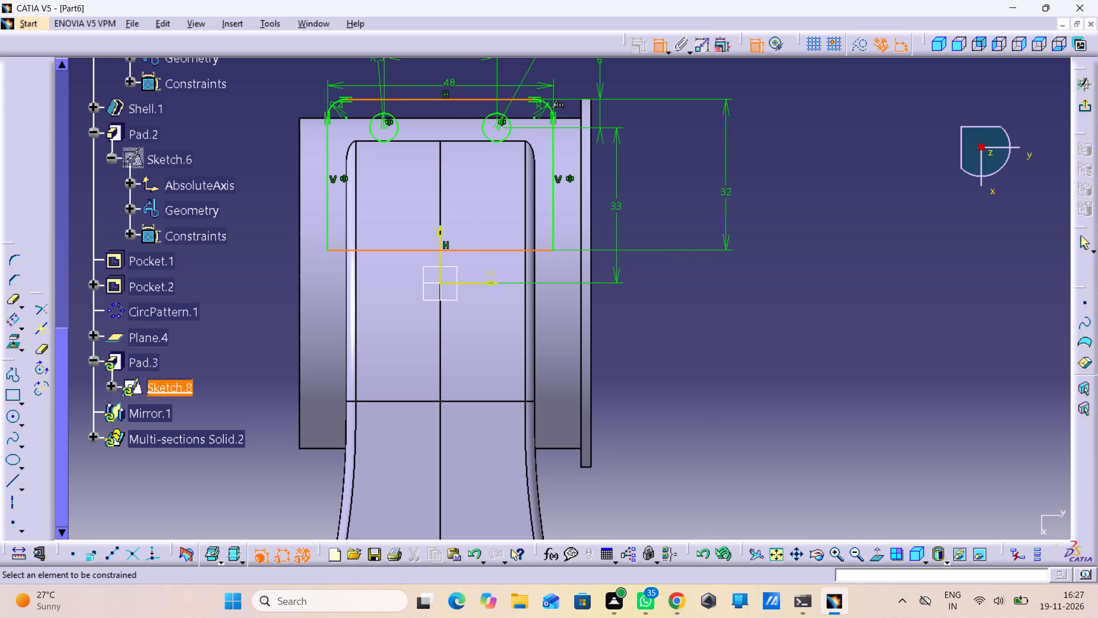
click(726, 196)
click(726, 196)
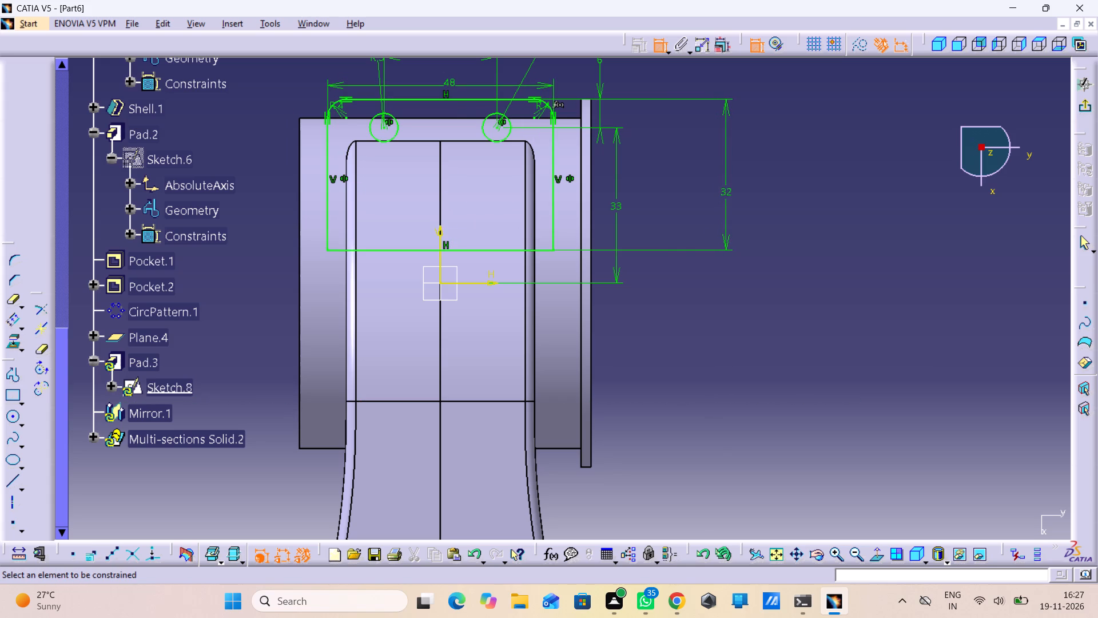
double_click(726, 196)
text(25)
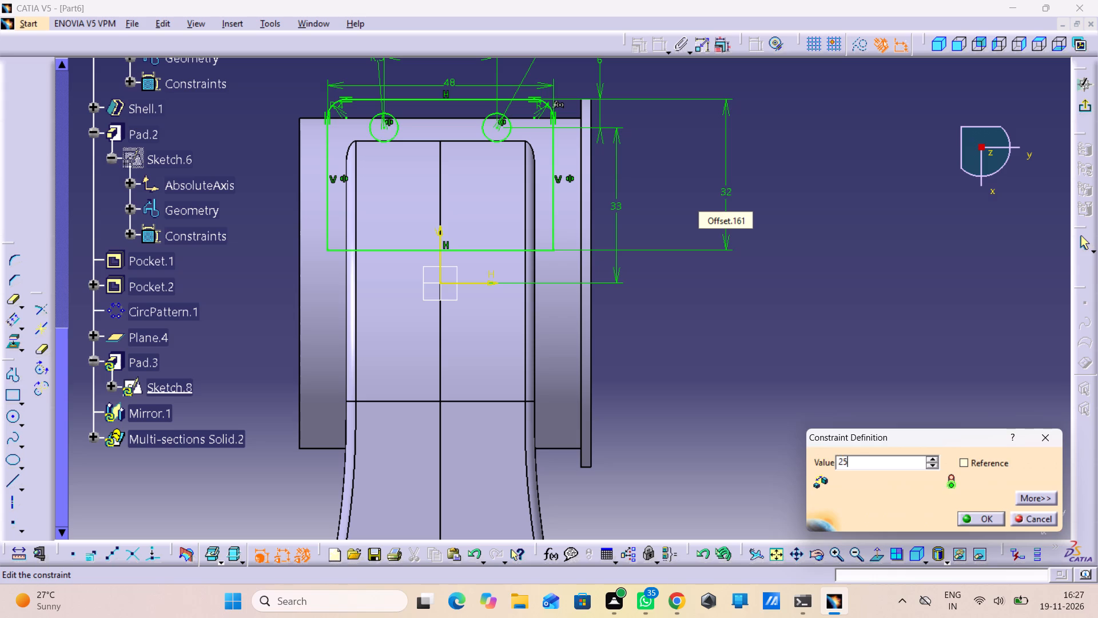
key(Return)
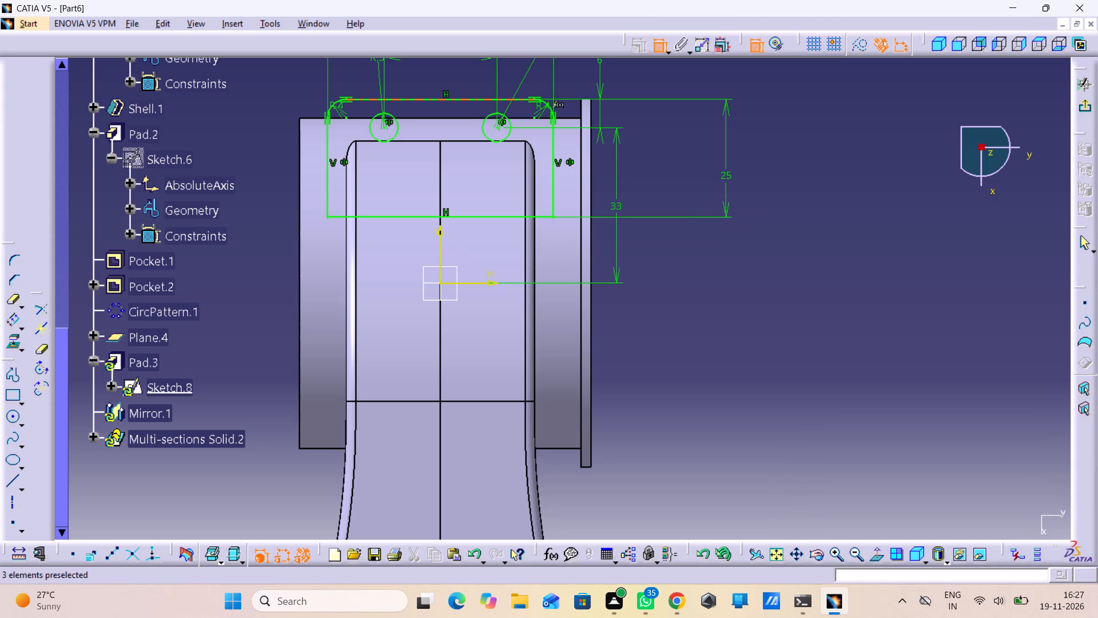
Set the distance between the mounting plate's outer and inner edges to 28 mm and exit the sketch.
double_click(722, 172)
text(28)
key(Return)
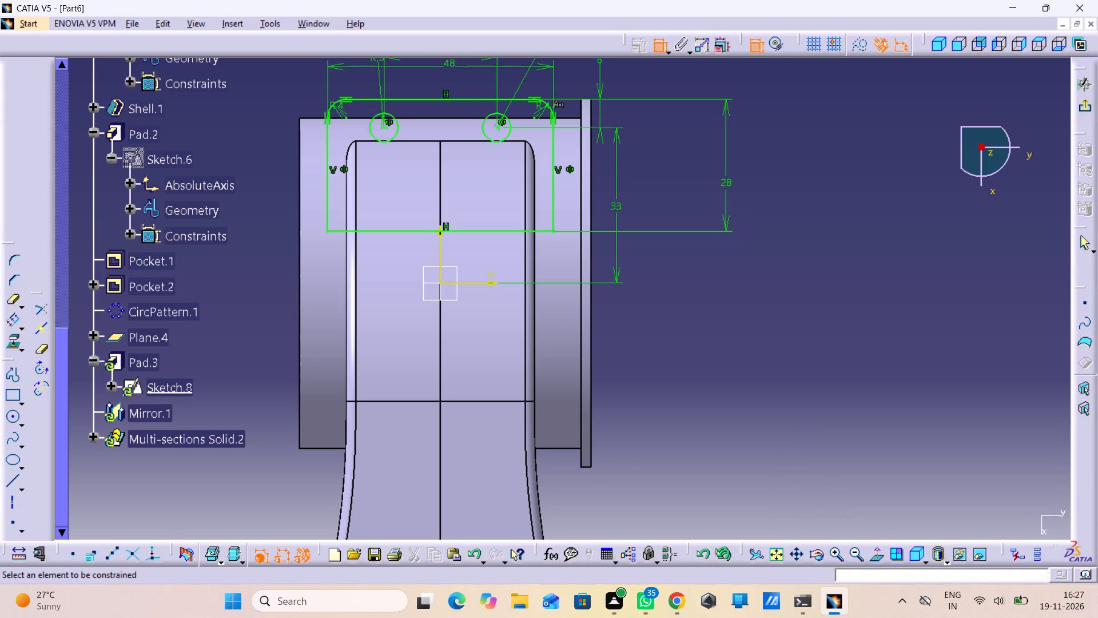
click(1082, 100)
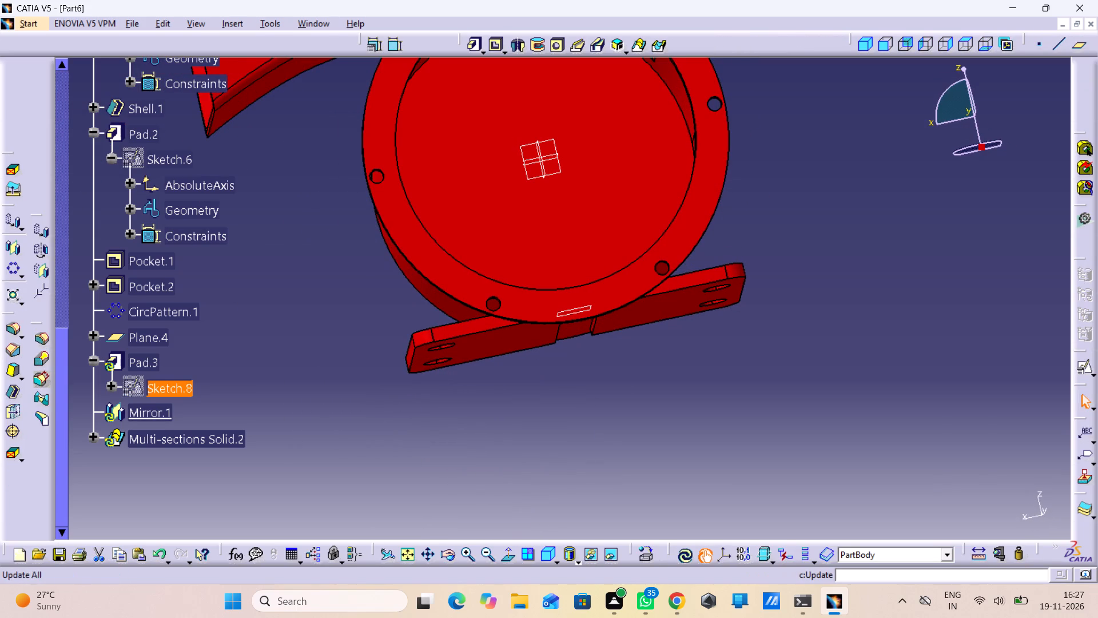
Update the whole part to rebuild both mounting plates from the edited sketch.
click(681, 559)
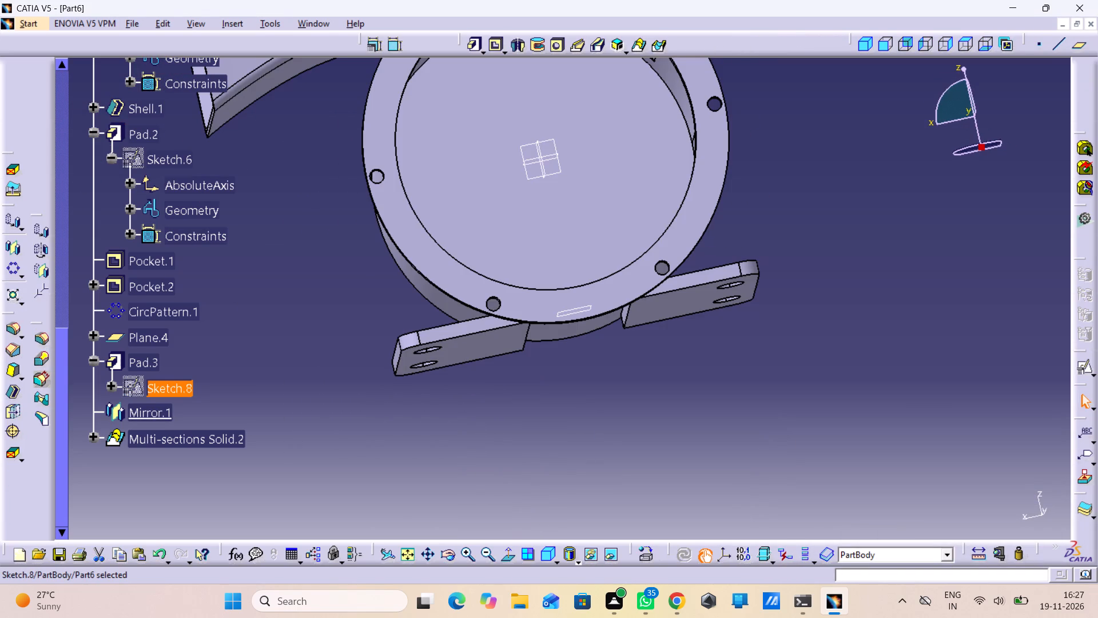
Measure the distance between the corresponding hole edges of the original and the mirrored mounting plates.
click(981, 556)
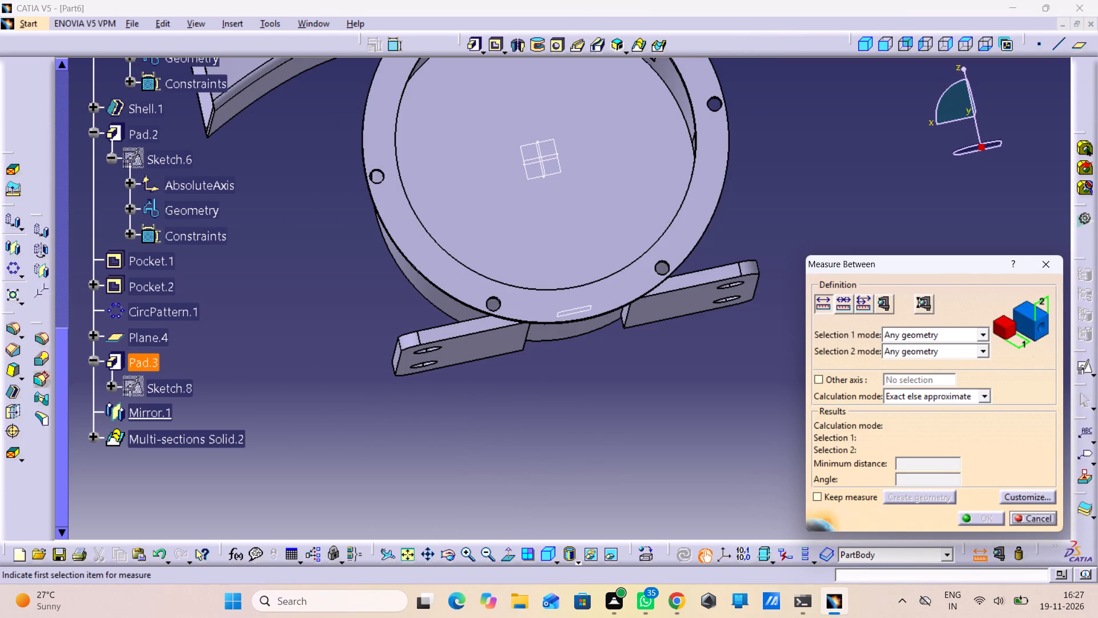
click(729, 285)
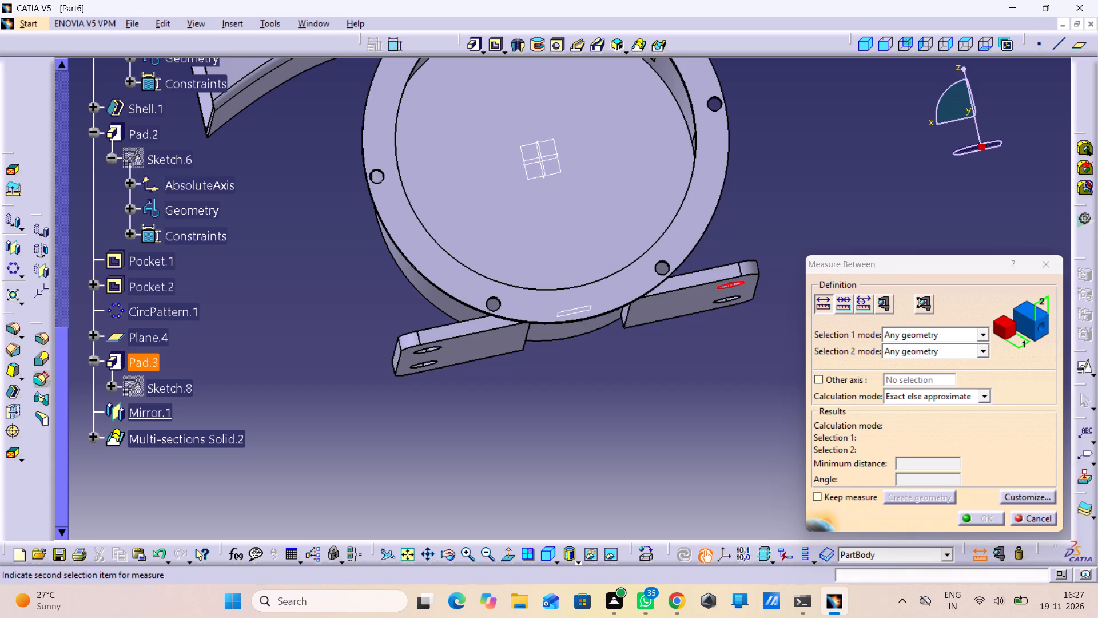
click(425, 349)
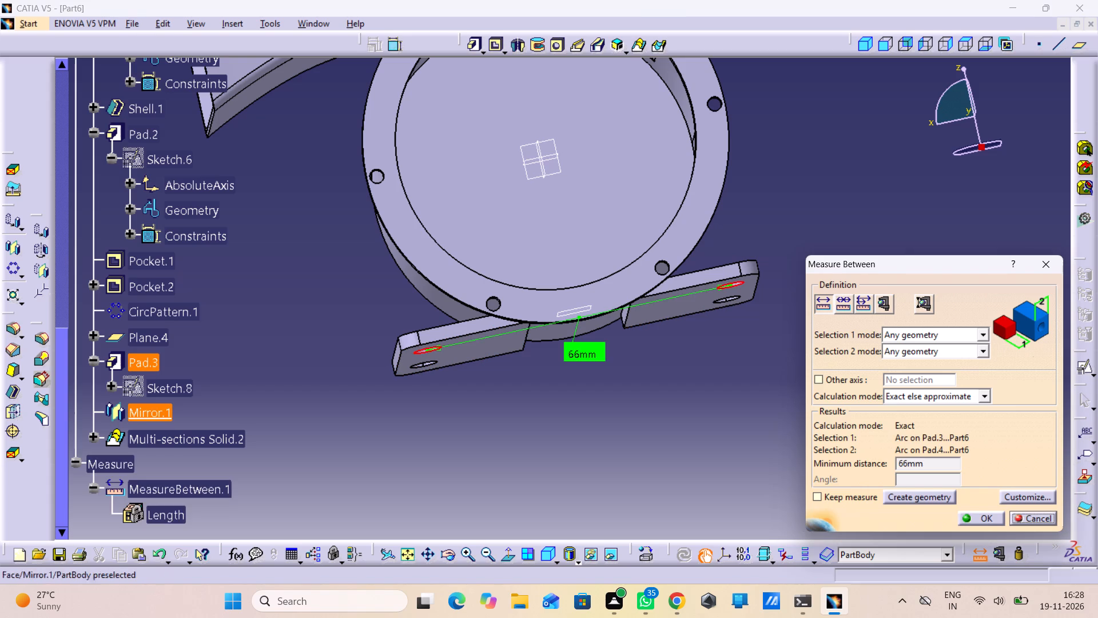
click(984, 518)
Create a reference plane offset 33 mm from the yz plane.
middle_drag(714, 422, 725, 454)
right_drag(711, 420, 725, 454)
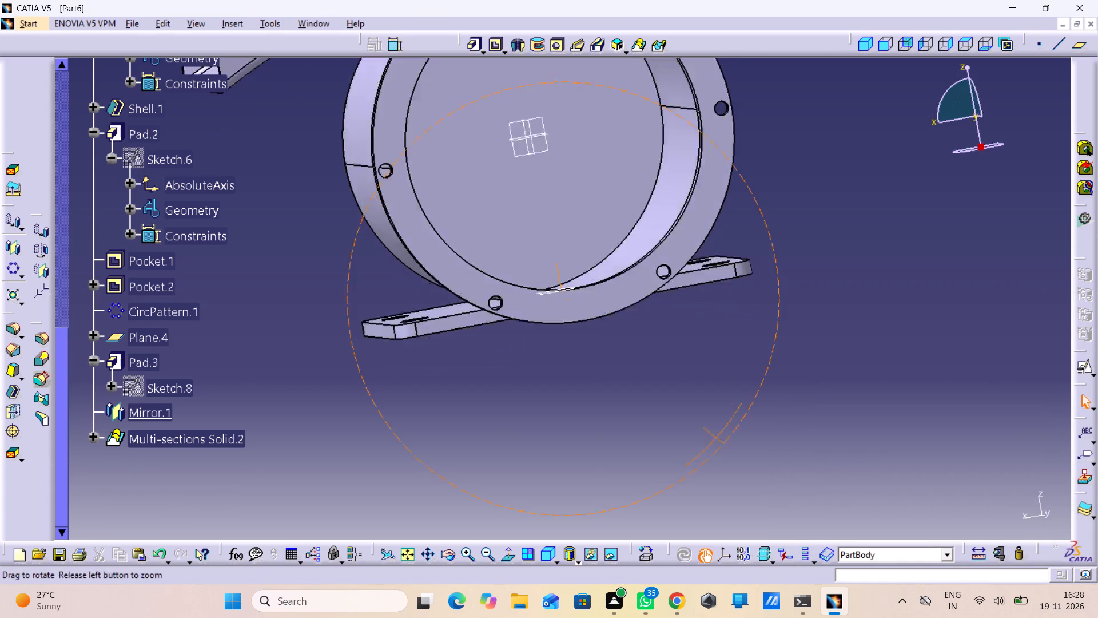
right_drag(725, 454, 762, 525)
middle_drag(725, 454, 753, 520)
middle_drag(523, 390, 652, 343)
right_drag(522, 390, 651, 343)
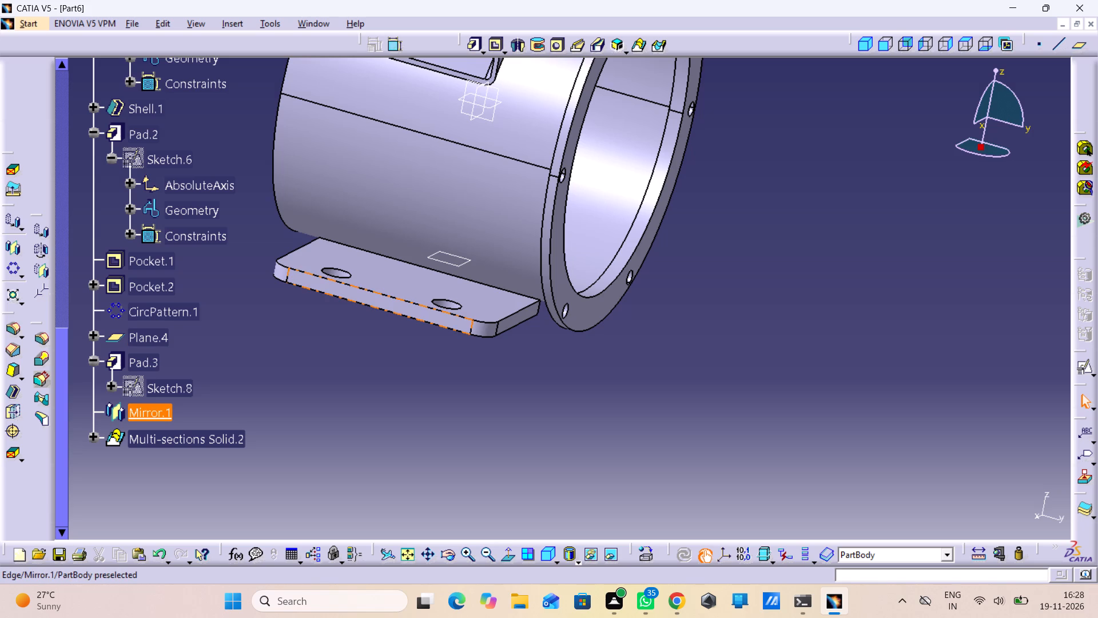
click(378, 275)
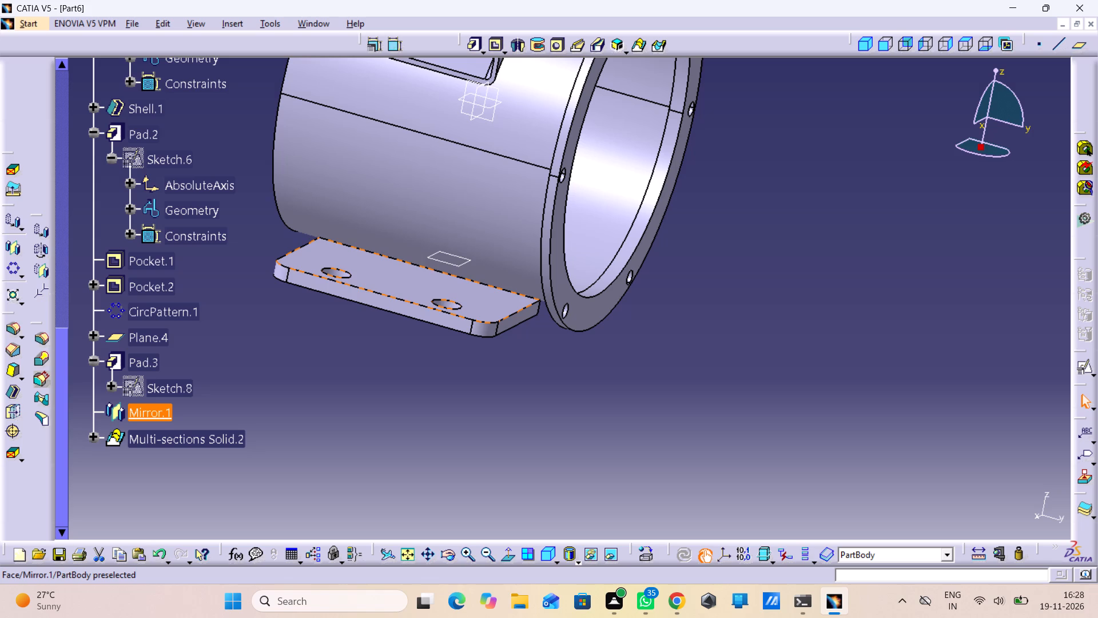
click(475, 97)
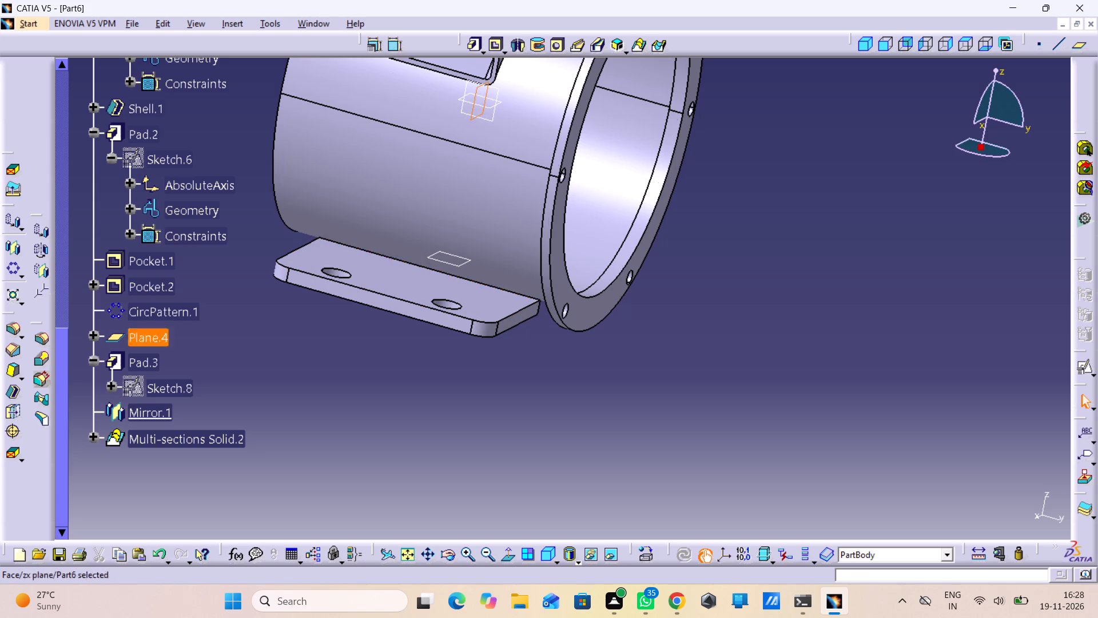
click(590, 352)
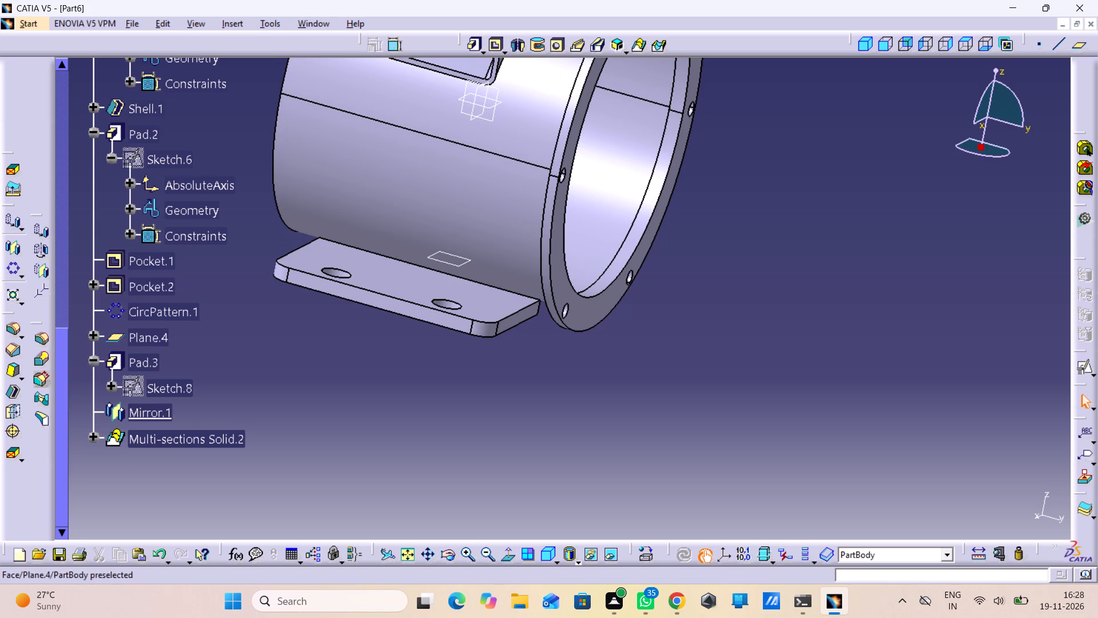
click(452, 264)
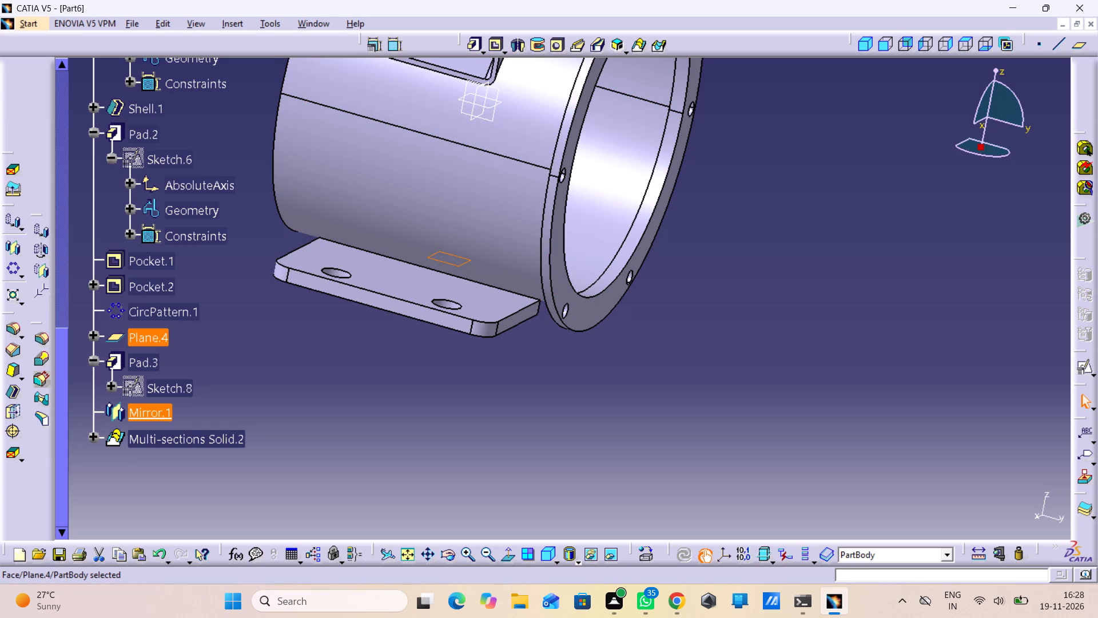
click(535, 441)
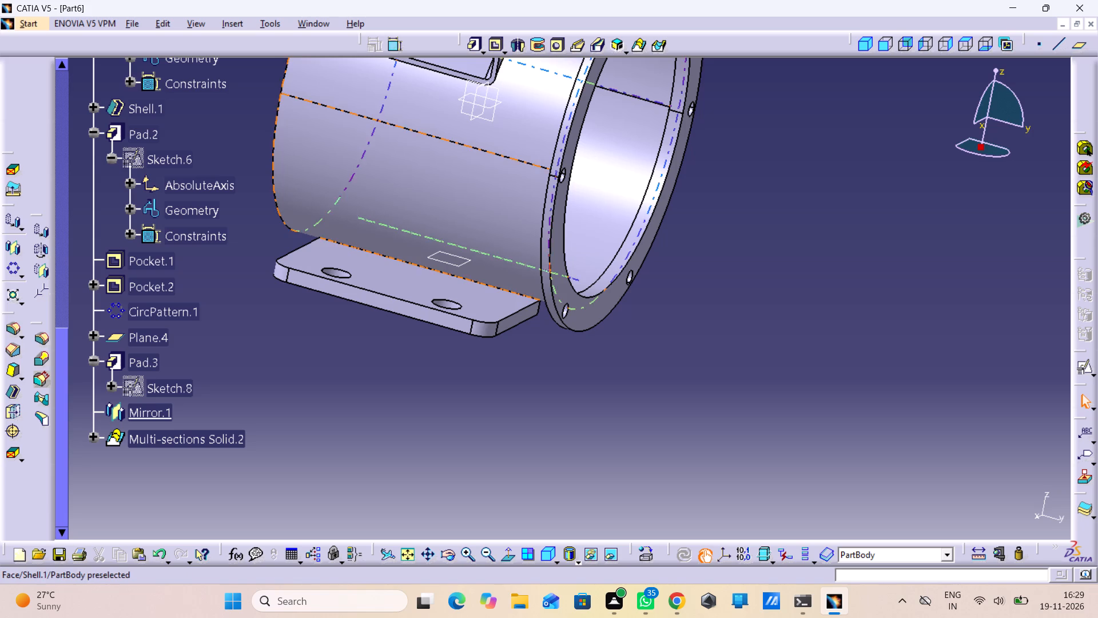
click(499, 90)
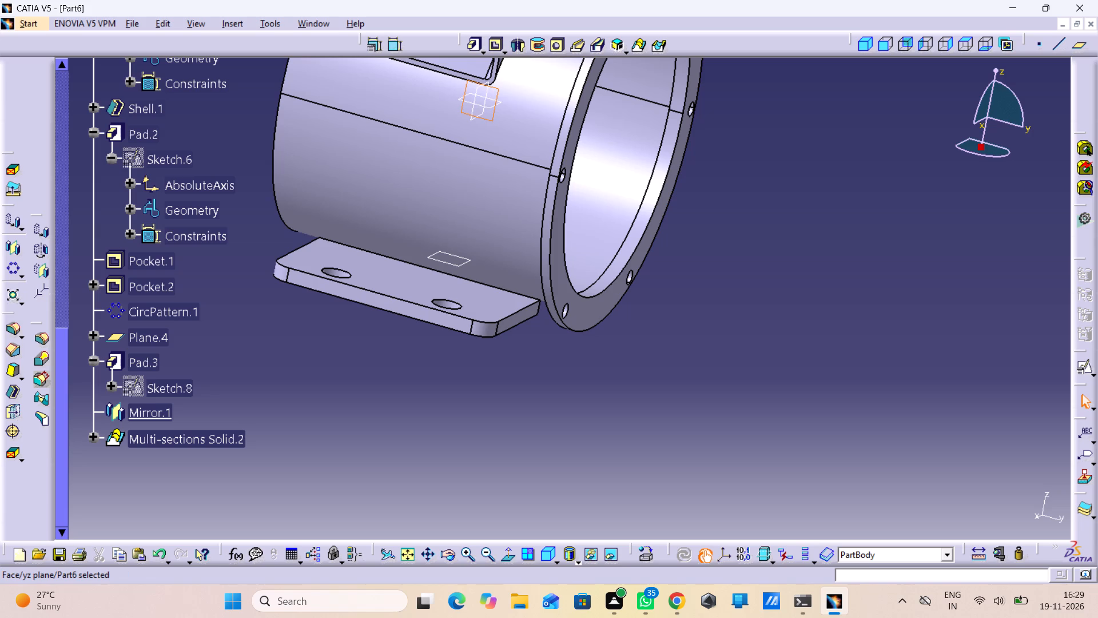
click(1084, 51)
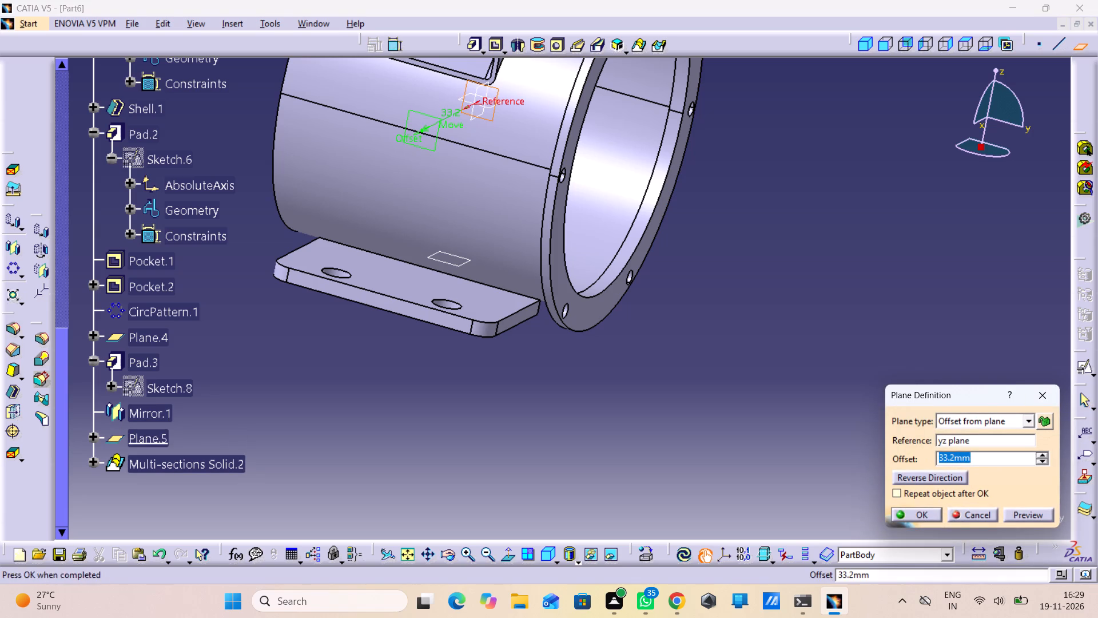
text(33)
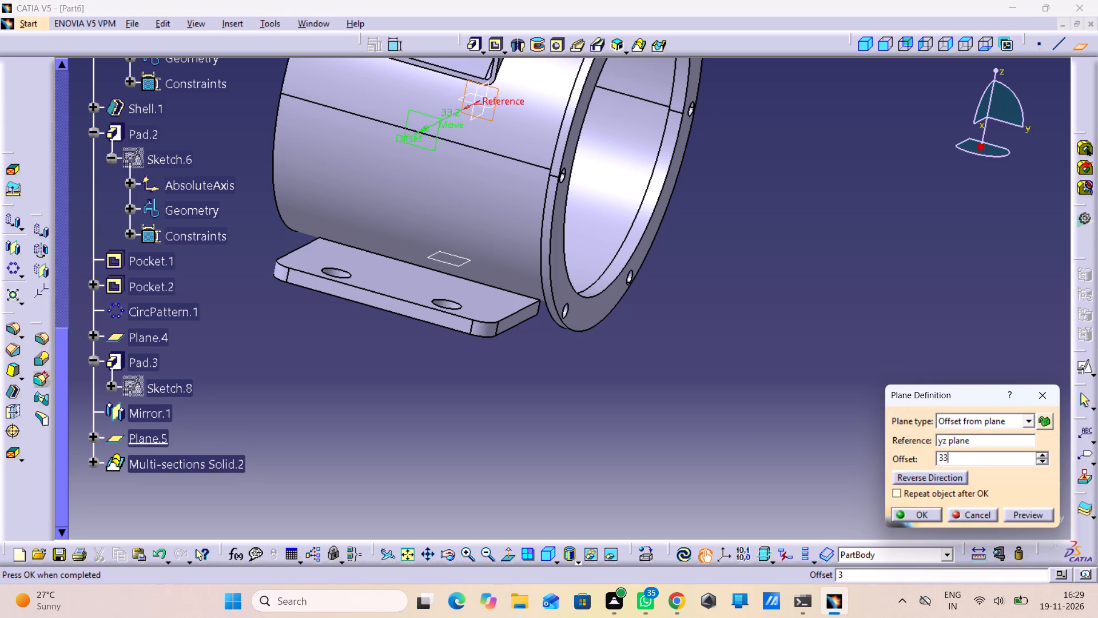
key(Return)
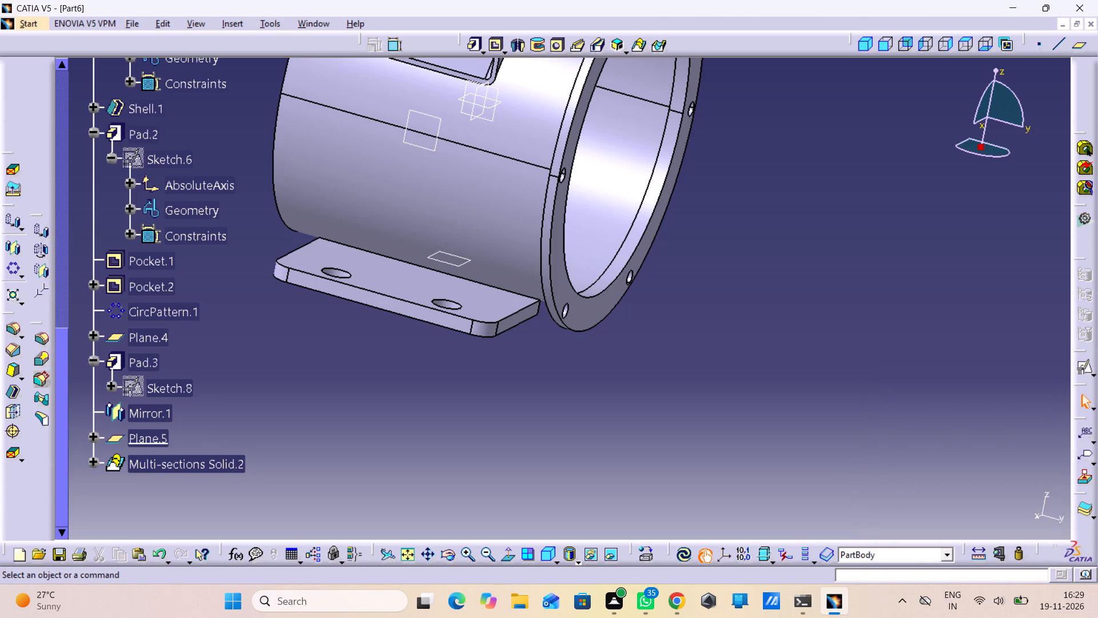
Create a positioned sketch on the new offset plane, keeping the implicit origin and orientation.
click(429, 114)
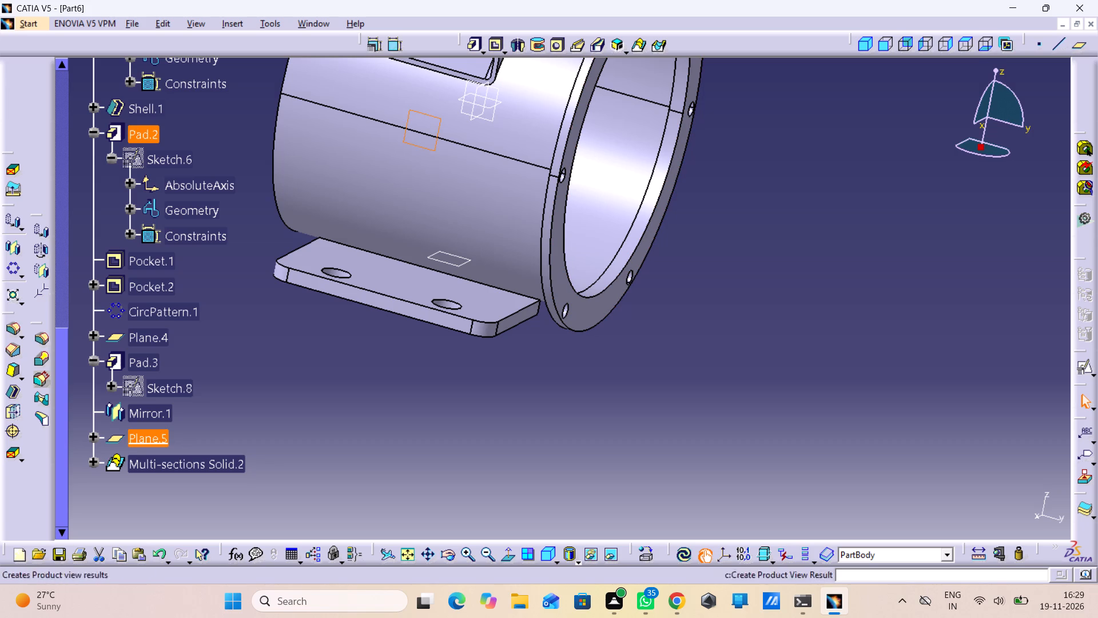
click(1086, 366)
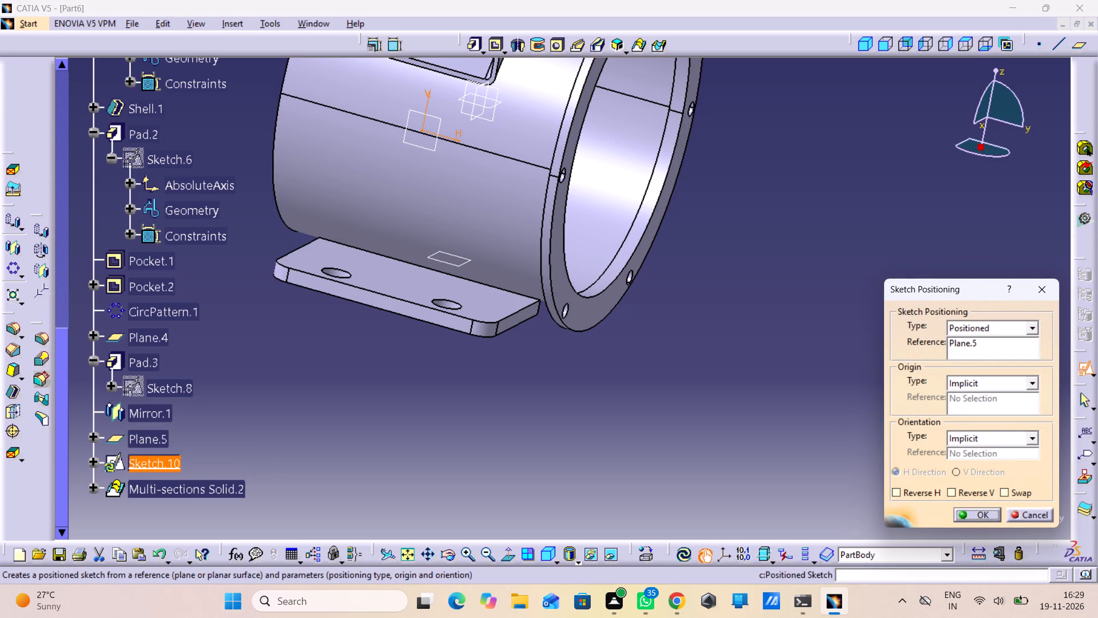
click(963, 516)
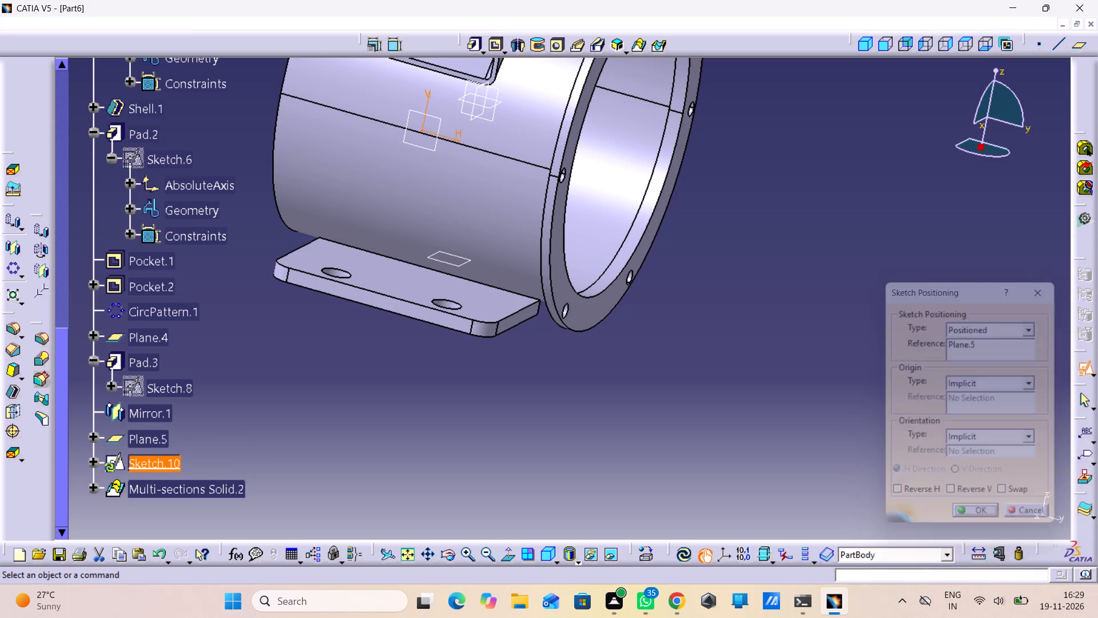
Sketch a narrow upright rectangle about 3.1 mm wide and 7.7 mm high, just above the mounting plate between its two holes.
middle_drag(617, 441, 943, 444)
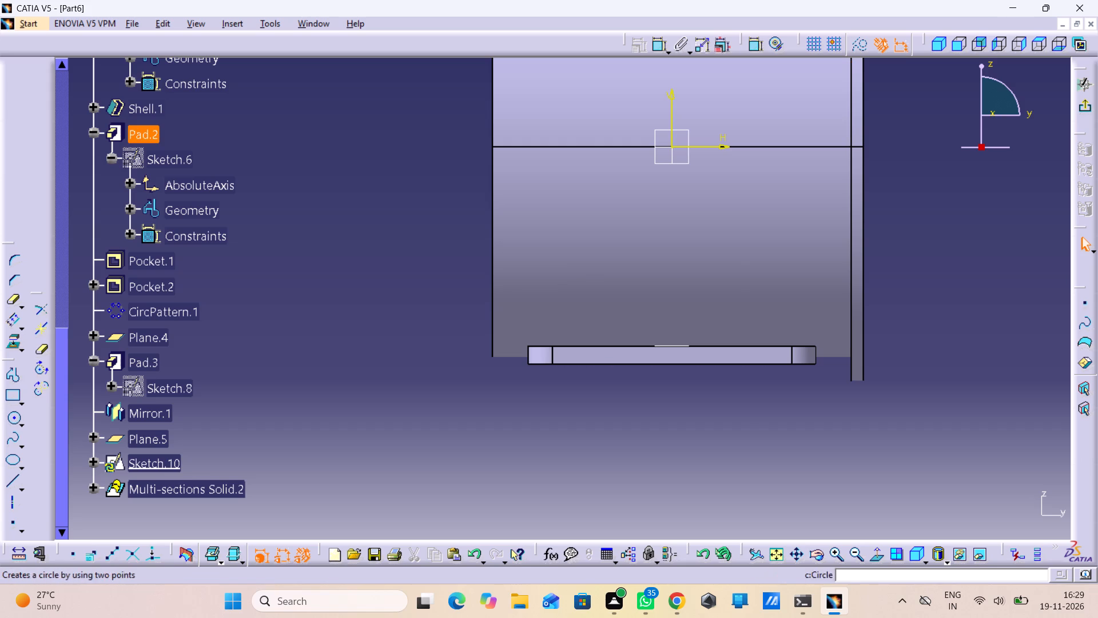
double_click(7, 394)
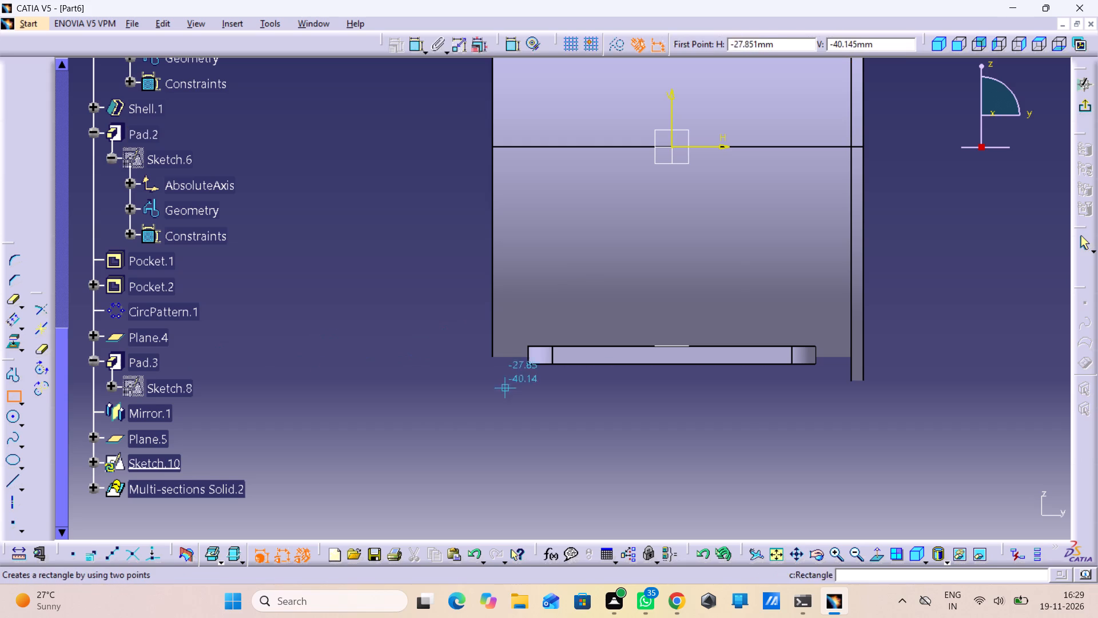
middle_drag(559, 446, 570, 490)
scroll(559, 446, down, 1)
right_drag(559, 446, 570, 490)
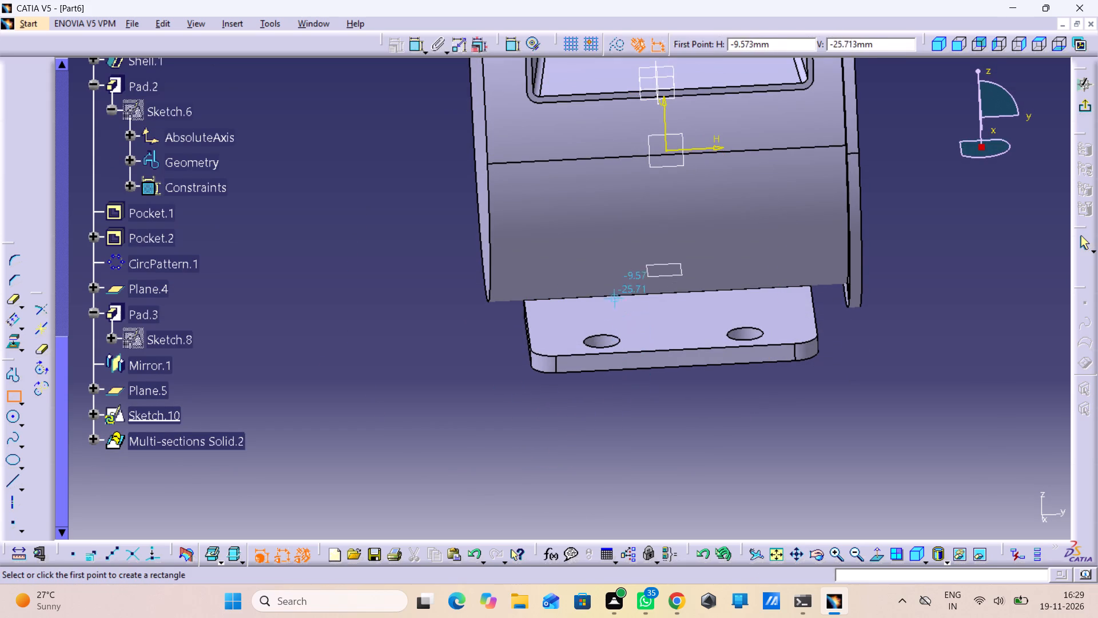
middle_drag(604, 439, 604, 427)
right_drag(604, 439, 604, 427)
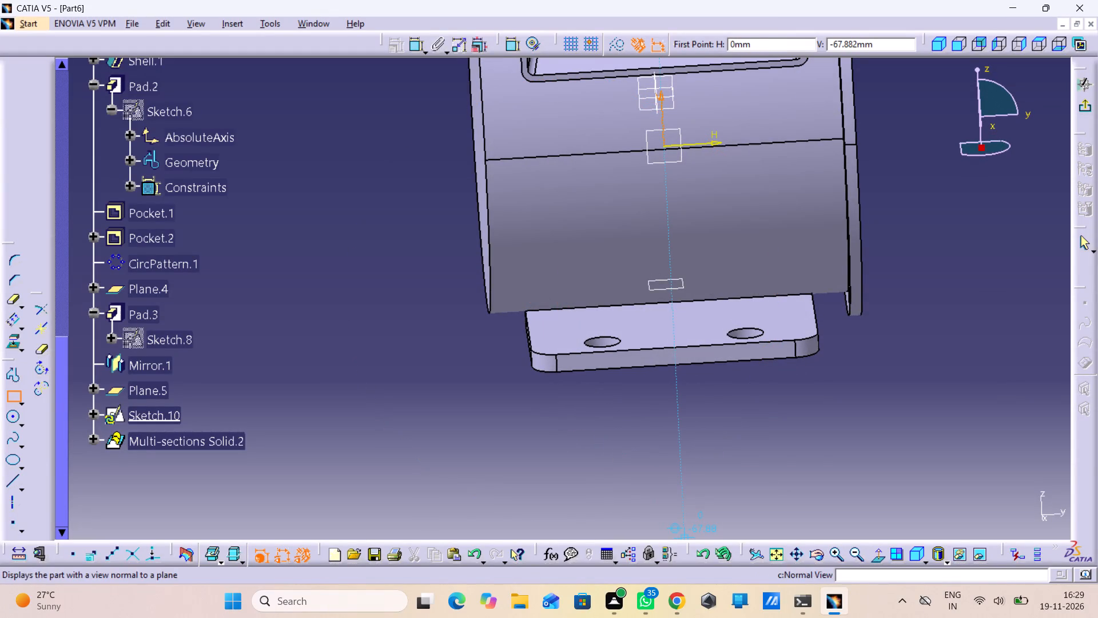
click(878, 558)
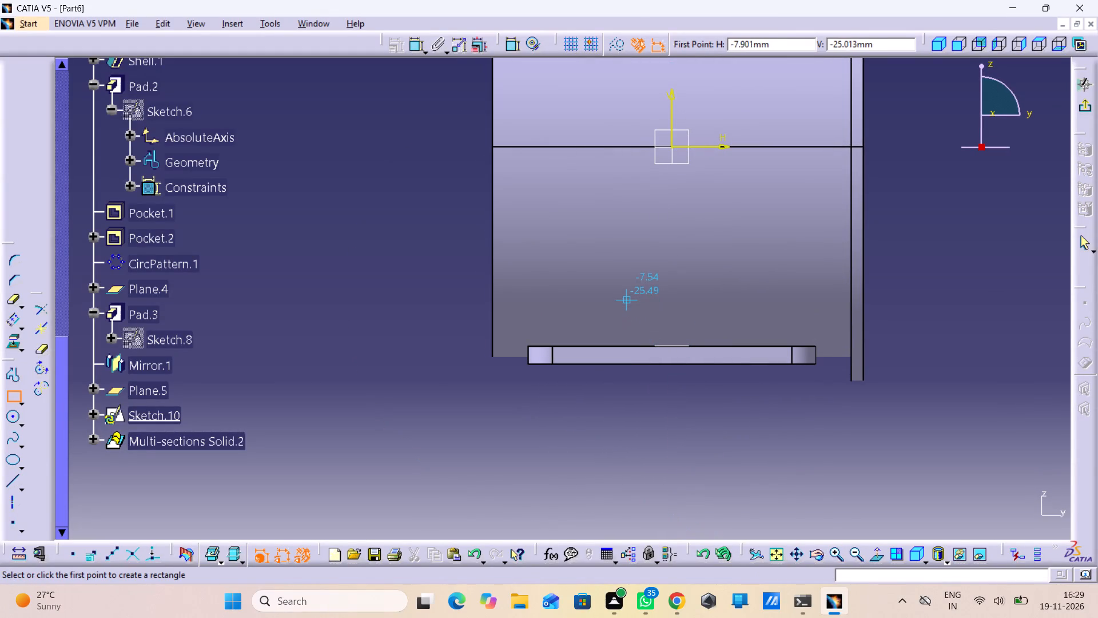
click(621, 294)
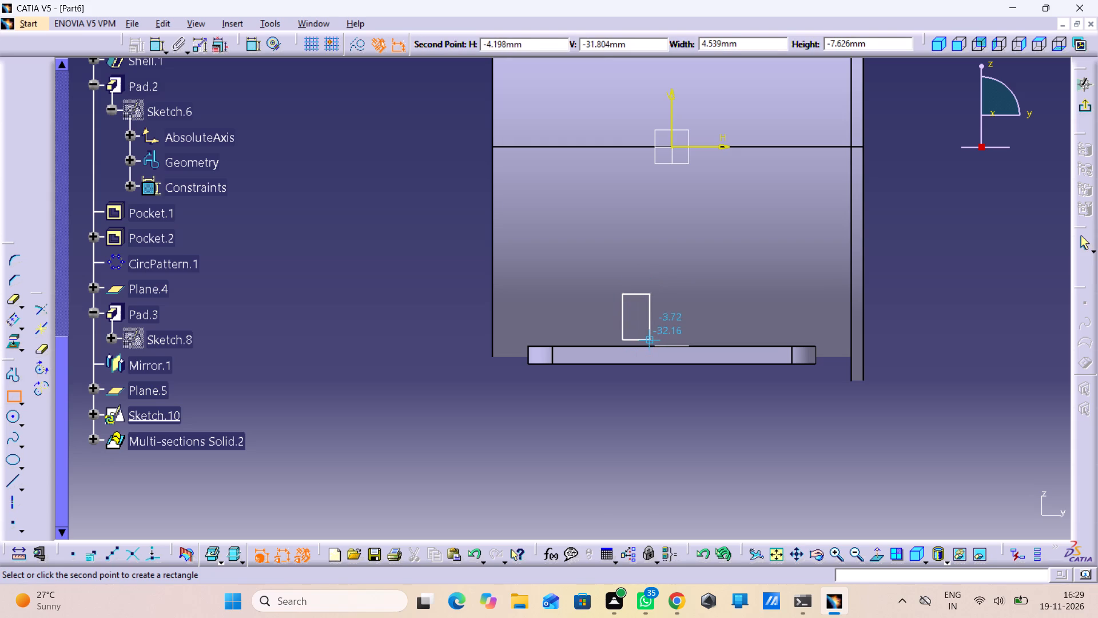
click(641, 340)
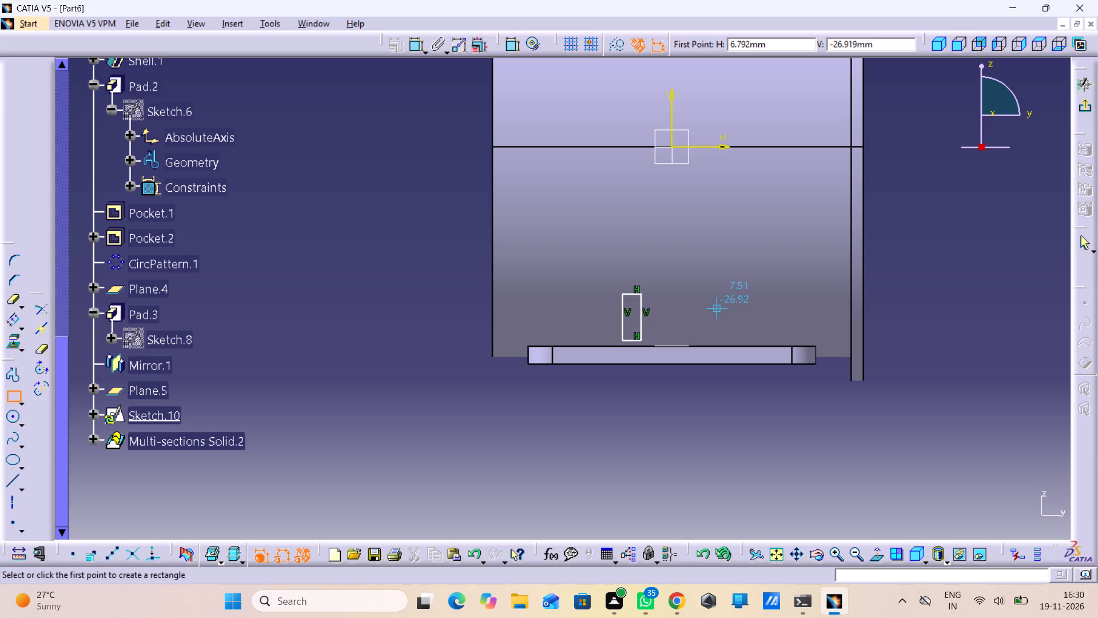
click(14, 396)
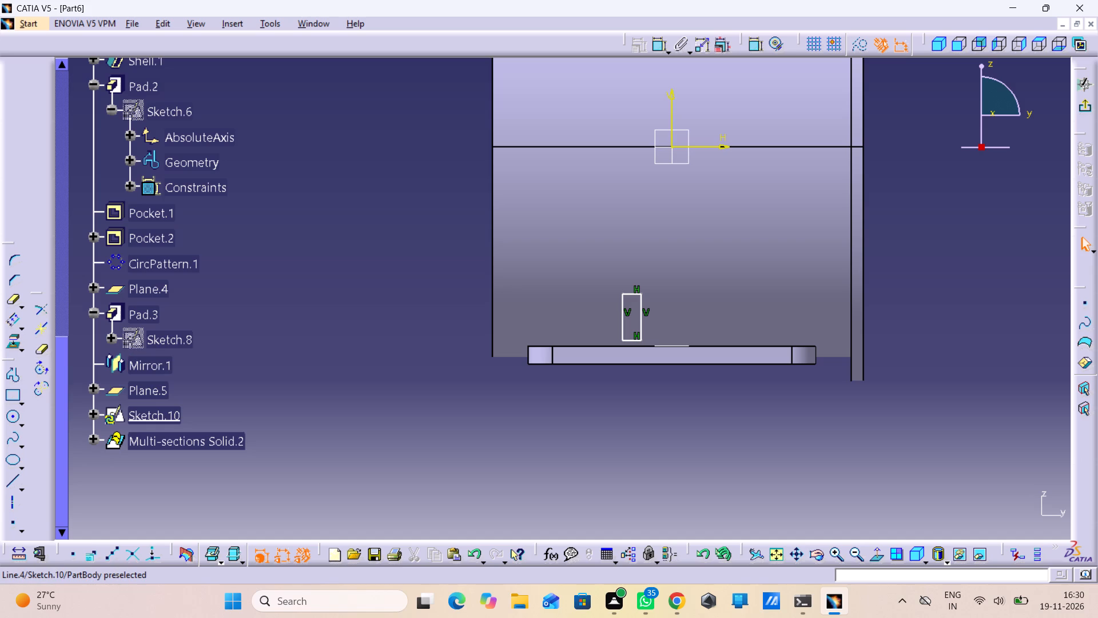
Dimension the rectangle's width between its two vertical sides and set it to 2 mm.
double_click(658, 45)
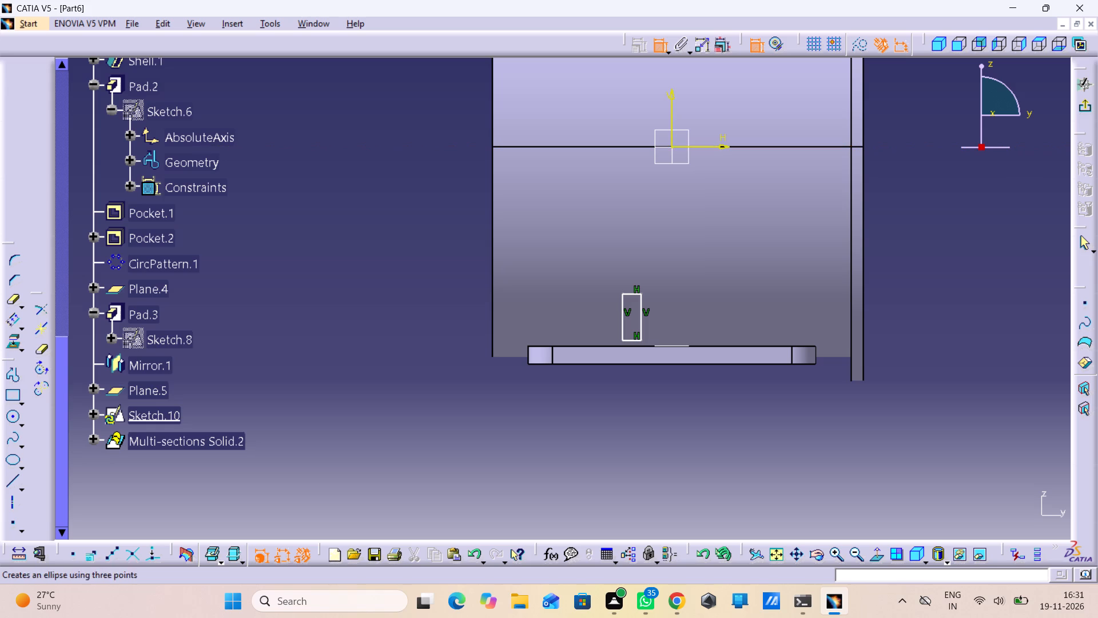
click(624, 310)
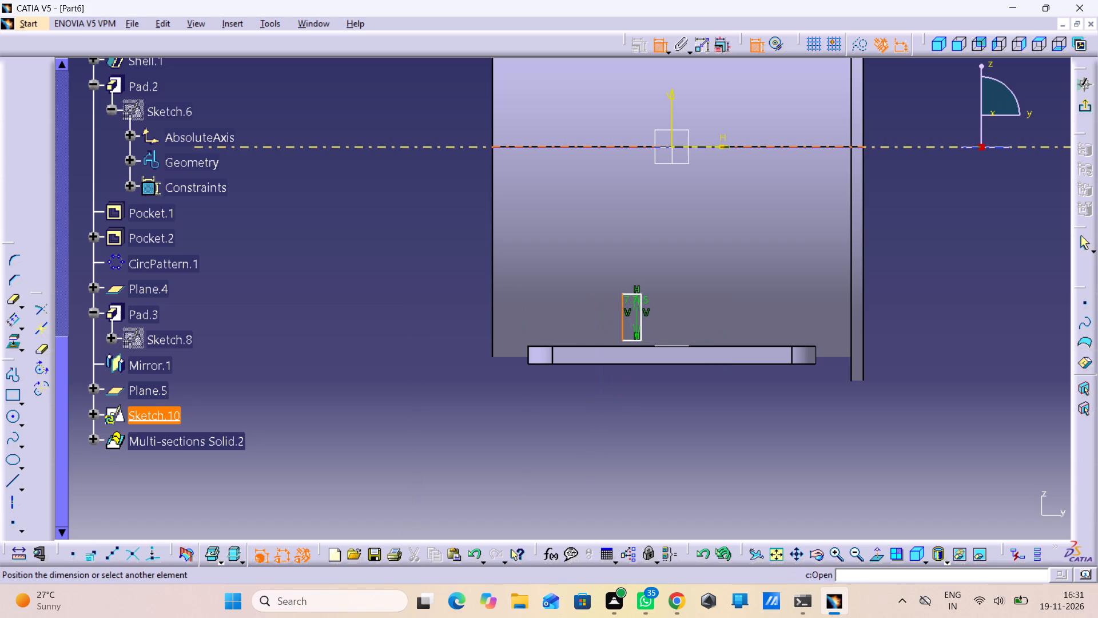
drag(639, 312, 644, 324)
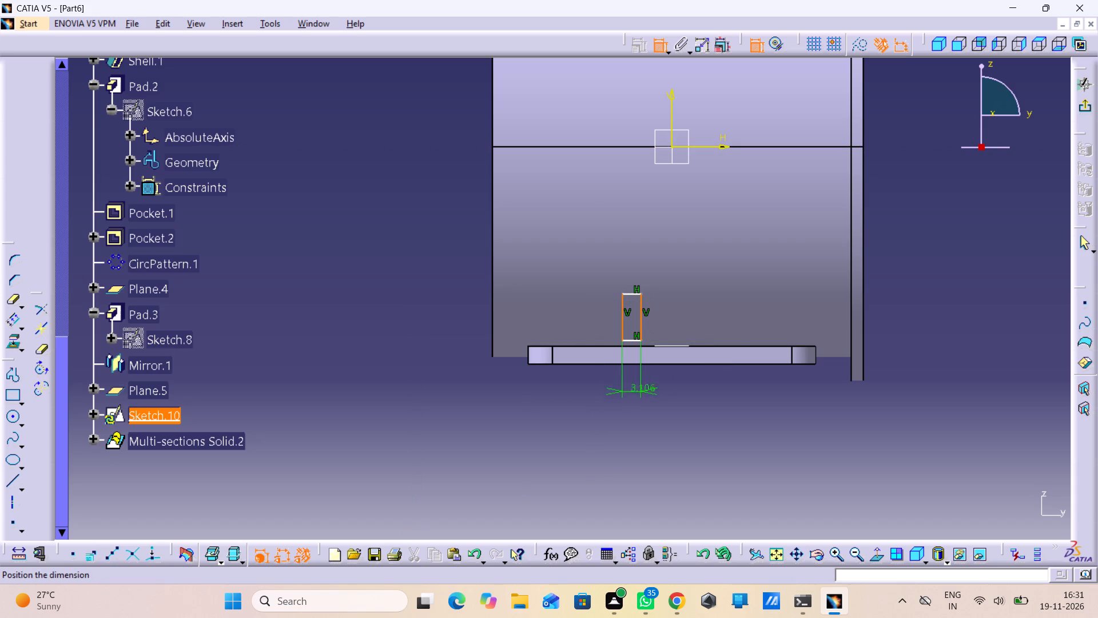
click(671, 383)
double_click(671, 383)
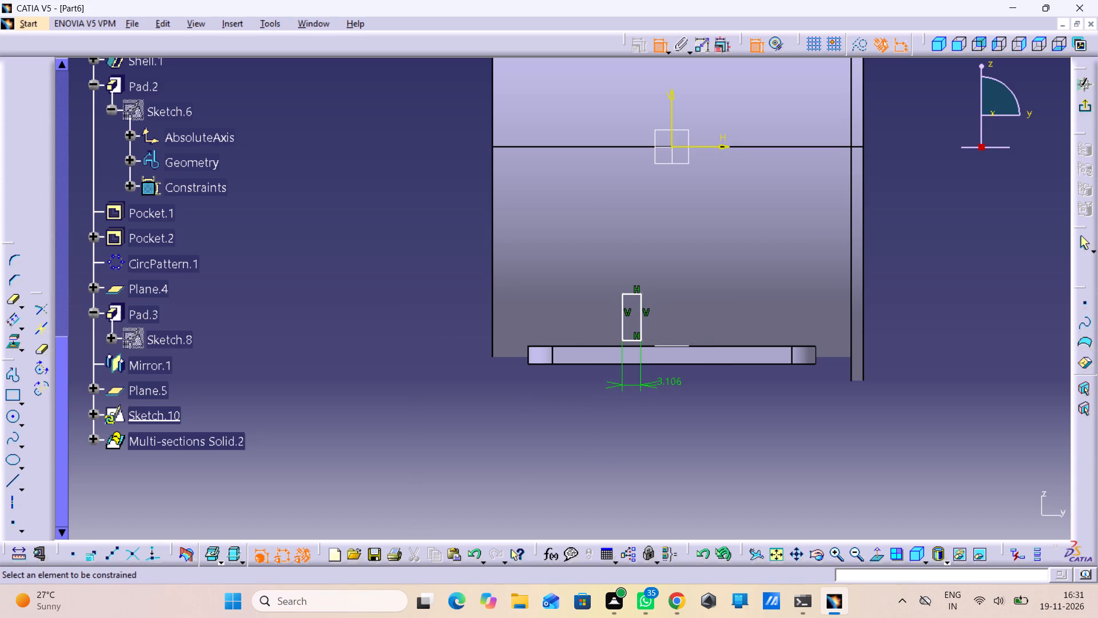
double_click(671, 383)
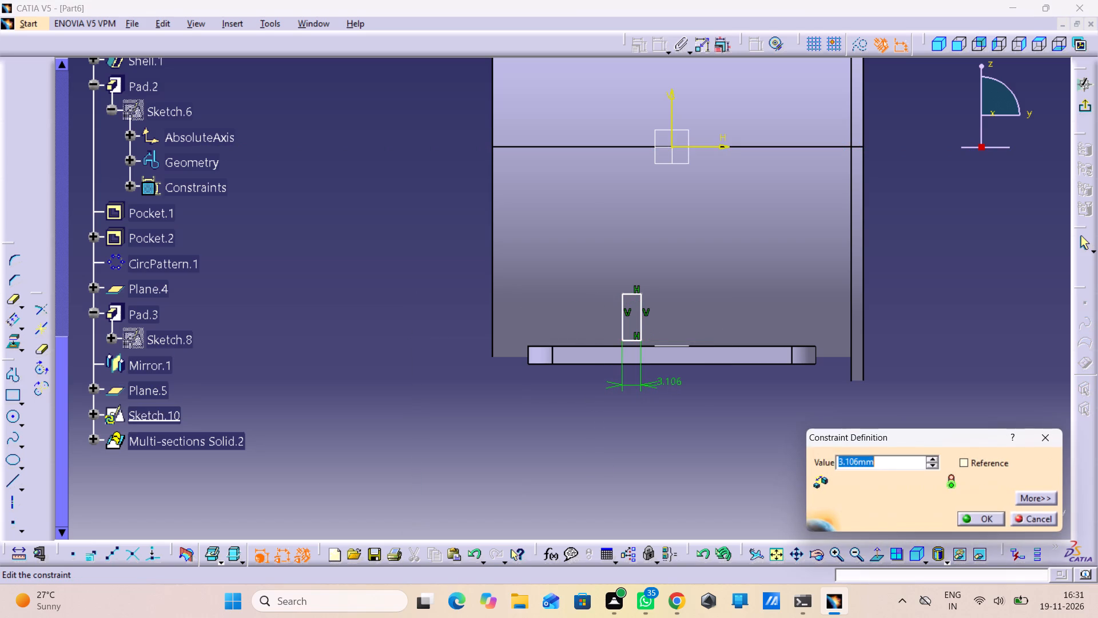
key(2)
key(Return)
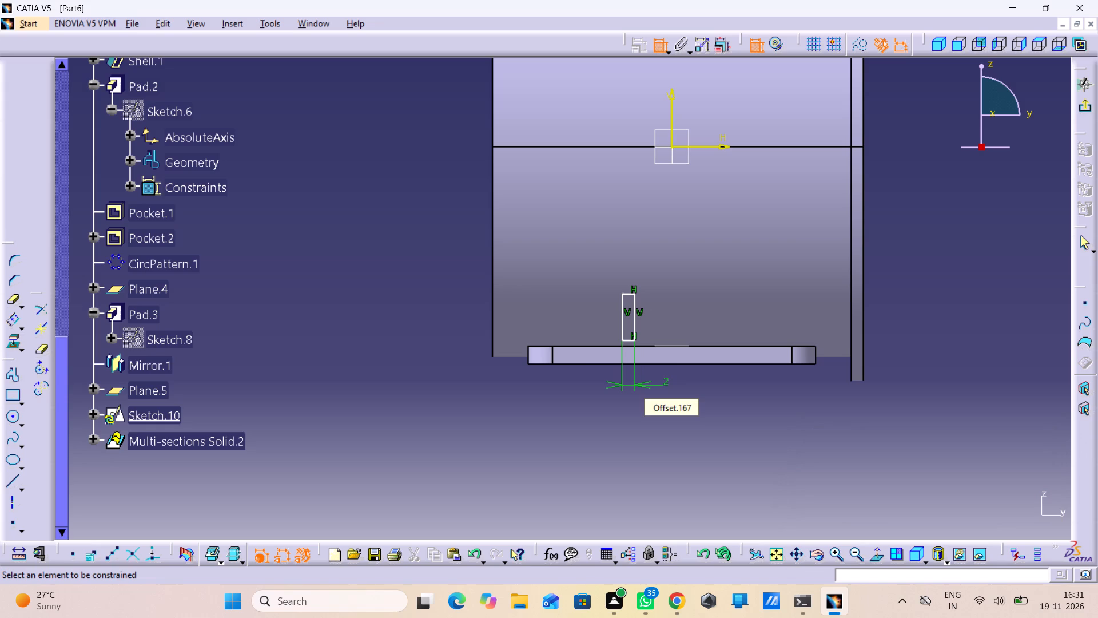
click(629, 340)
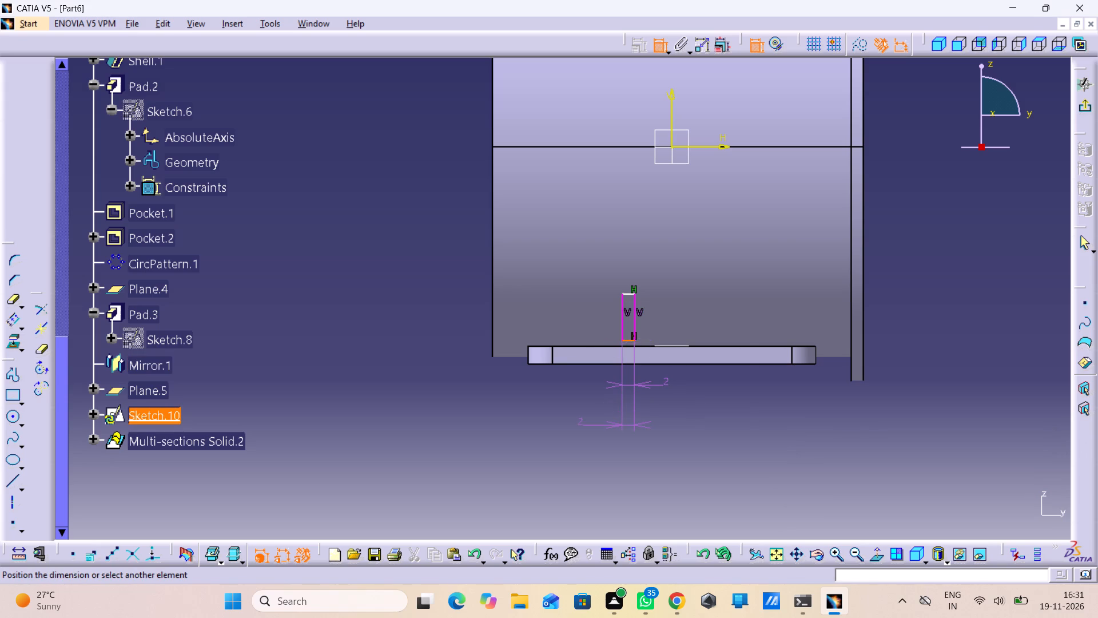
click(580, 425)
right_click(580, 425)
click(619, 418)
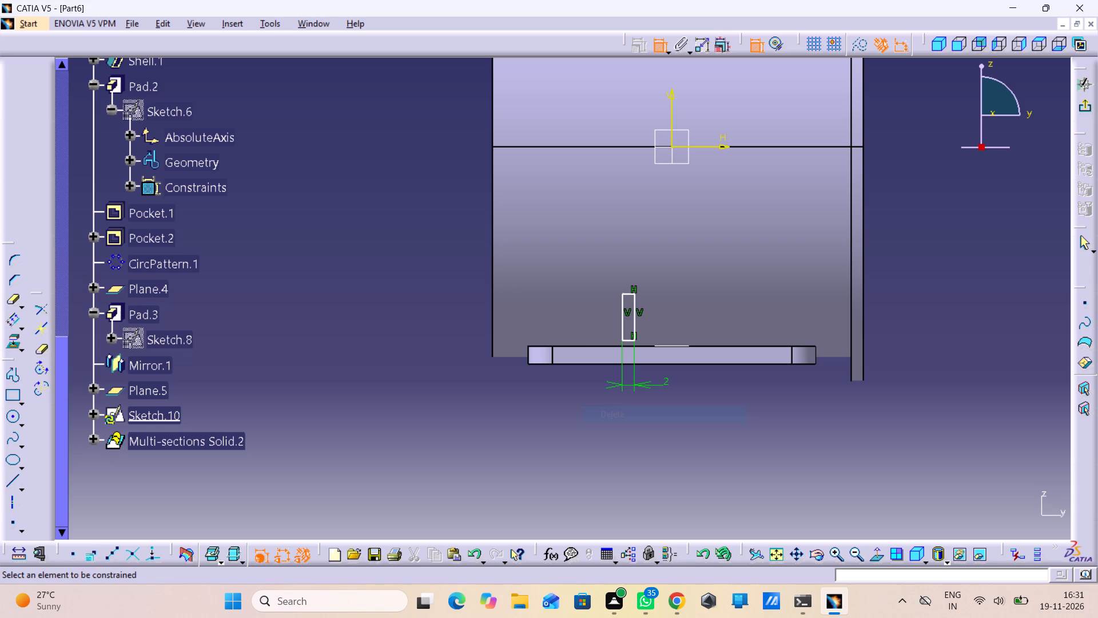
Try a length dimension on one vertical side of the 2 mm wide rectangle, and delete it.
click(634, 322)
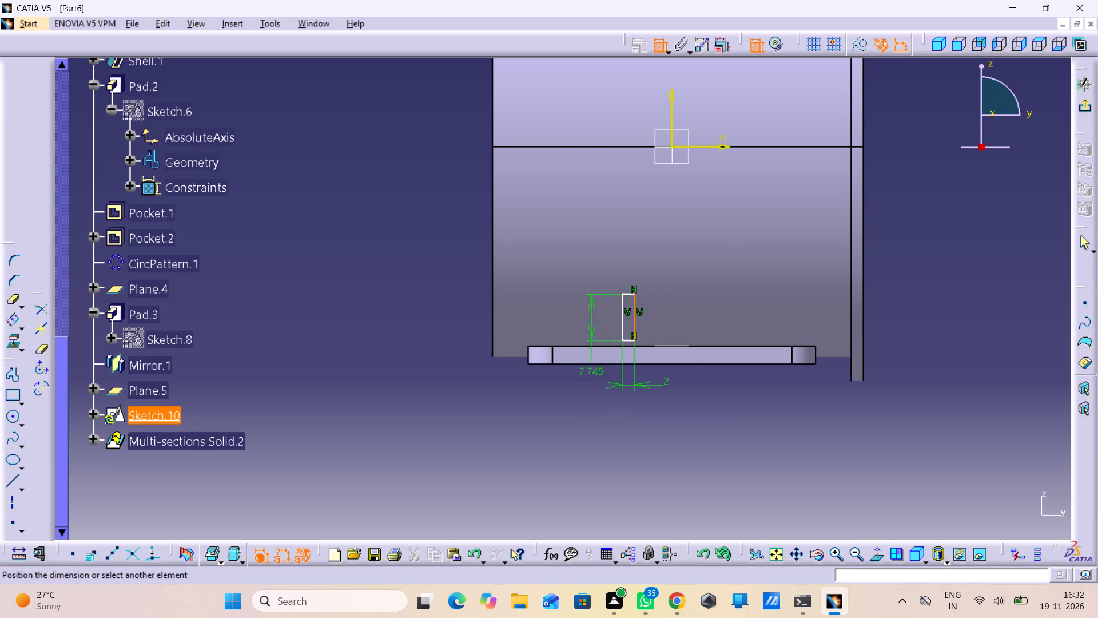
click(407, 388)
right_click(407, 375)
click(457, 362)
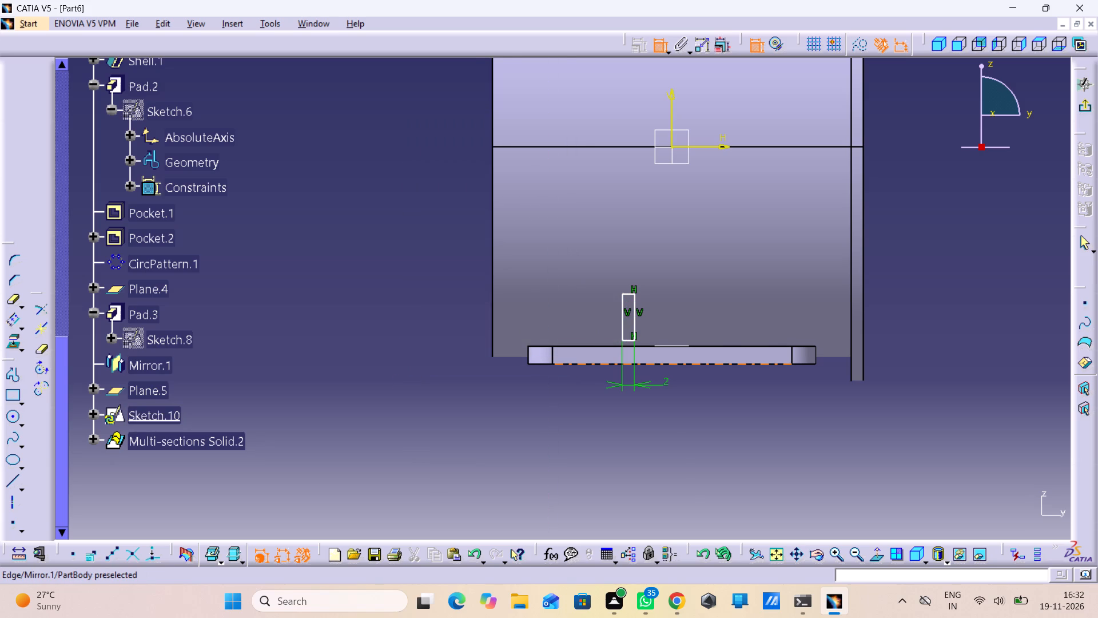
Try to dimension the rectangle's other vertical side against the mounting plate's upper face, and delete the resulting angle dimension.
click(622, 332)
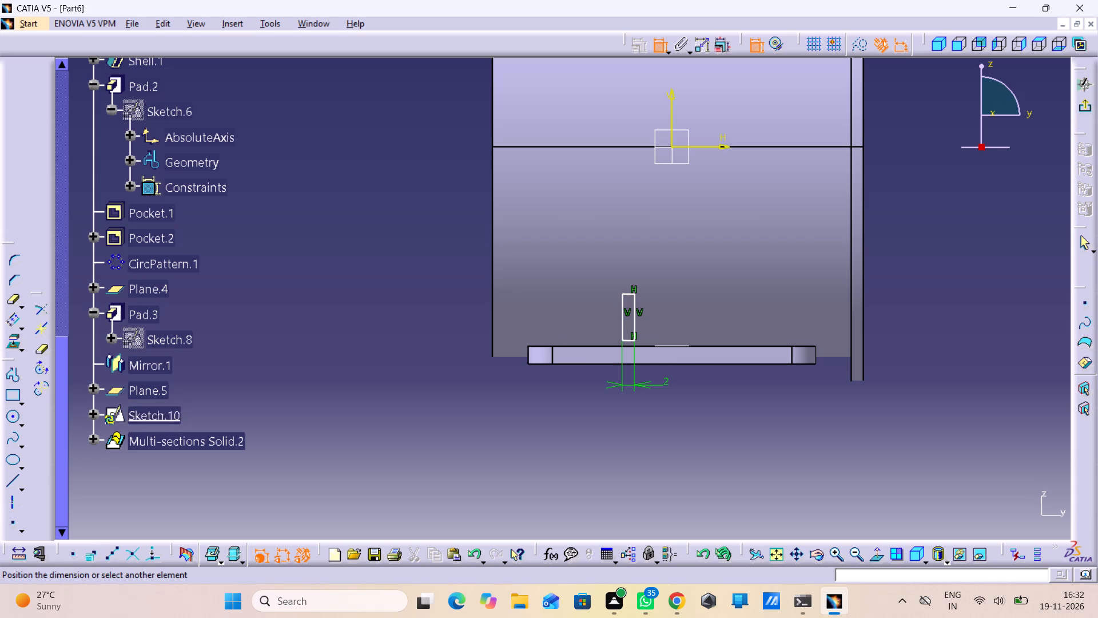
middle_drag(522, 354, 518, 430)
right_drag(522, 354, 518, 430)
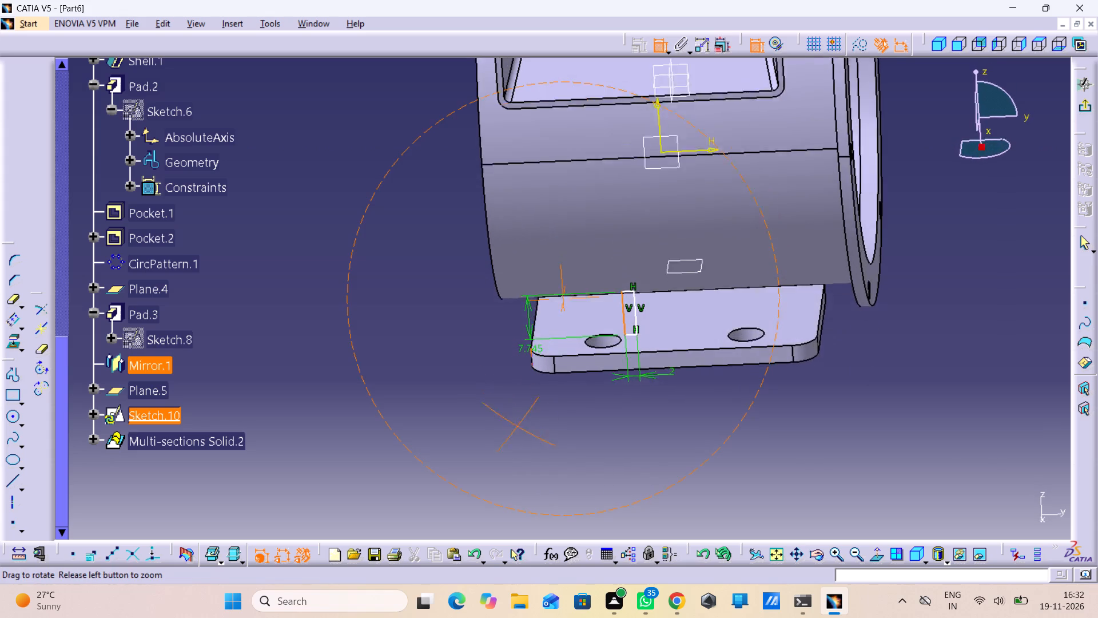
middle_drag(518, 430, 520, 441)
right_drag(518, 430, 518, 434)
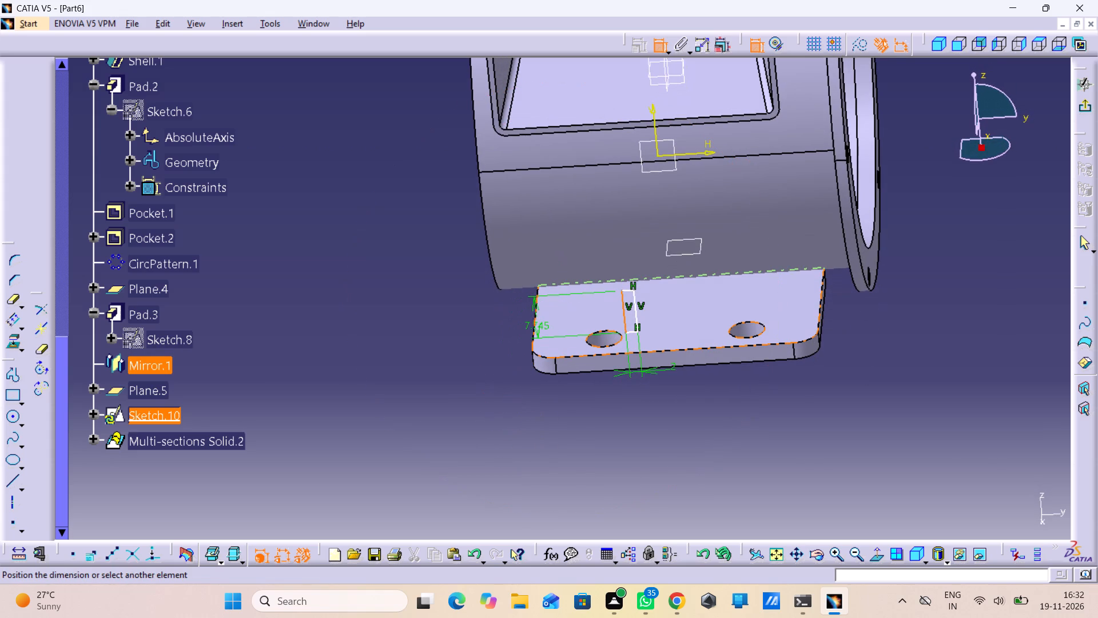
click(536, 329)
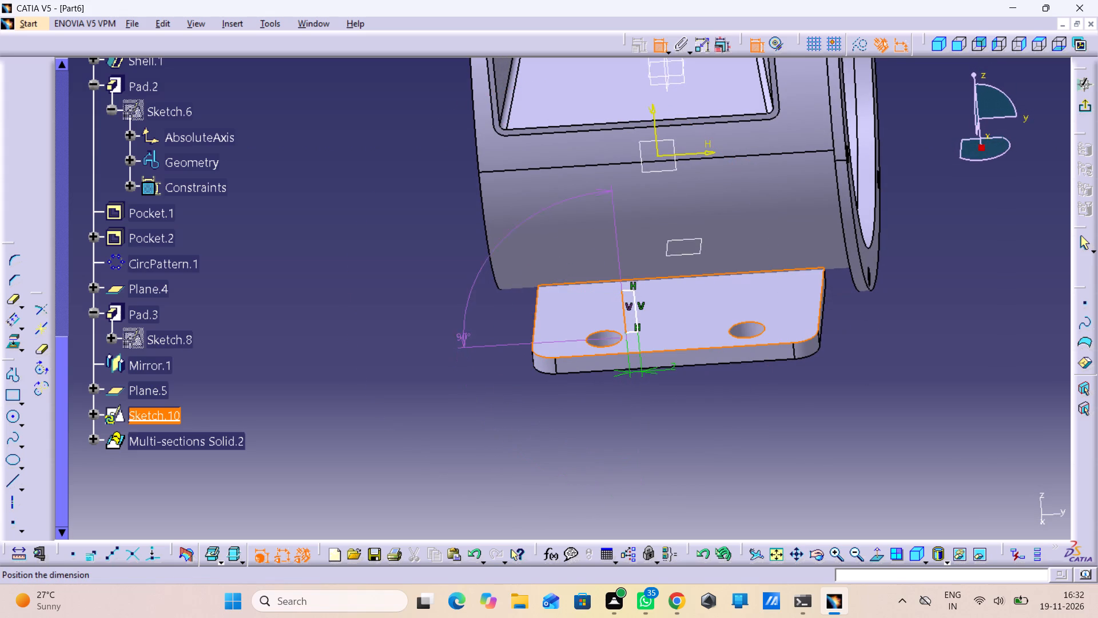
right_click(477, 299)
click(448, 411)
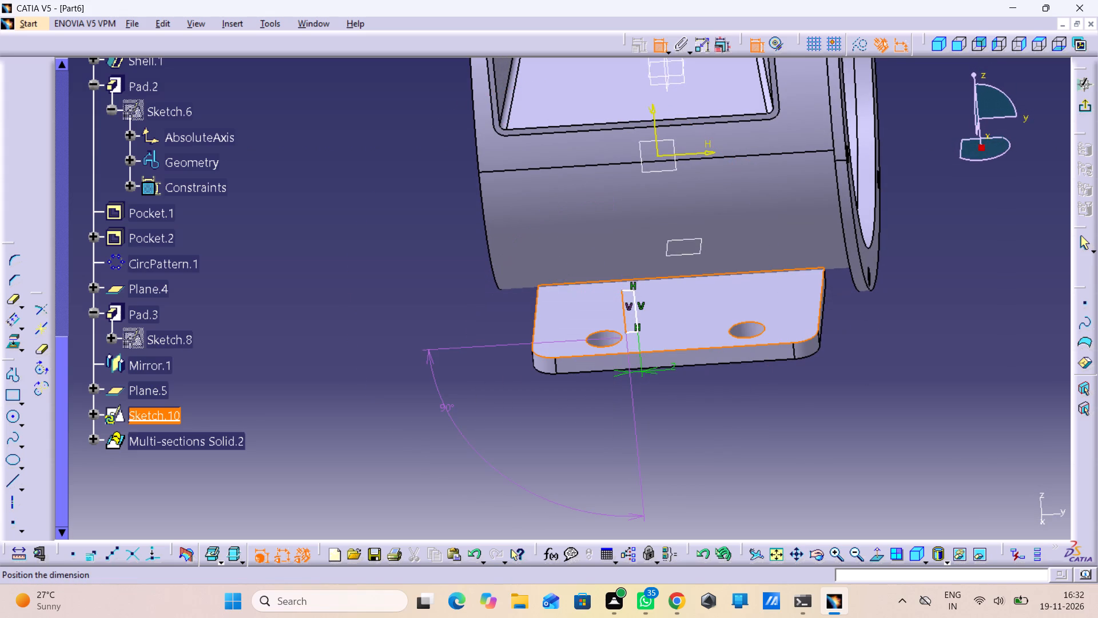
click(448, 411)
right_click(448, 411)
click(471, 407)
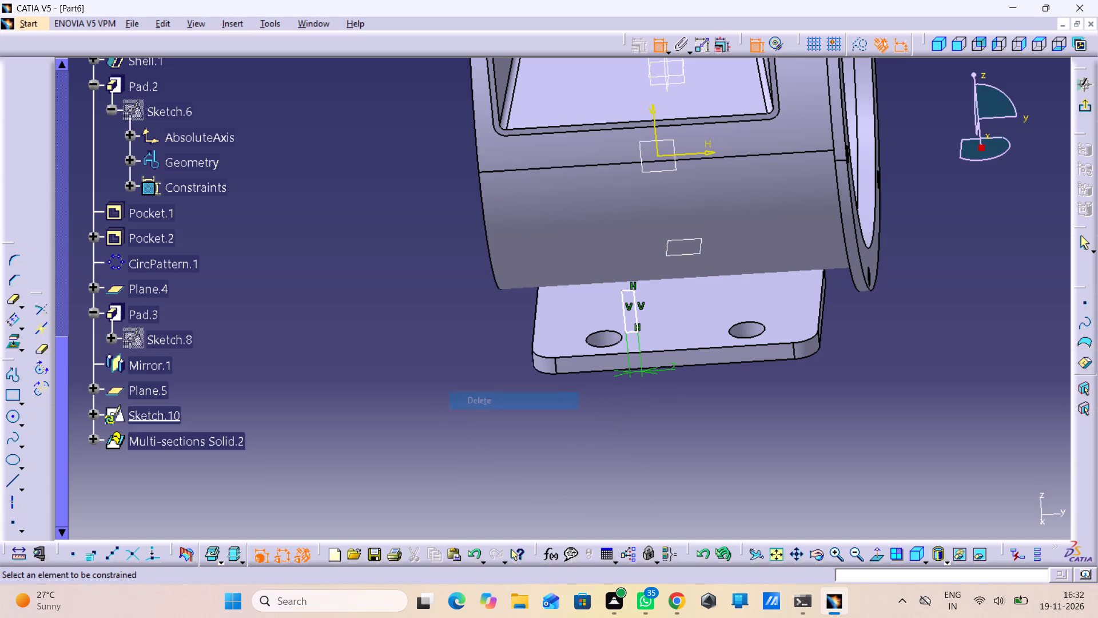
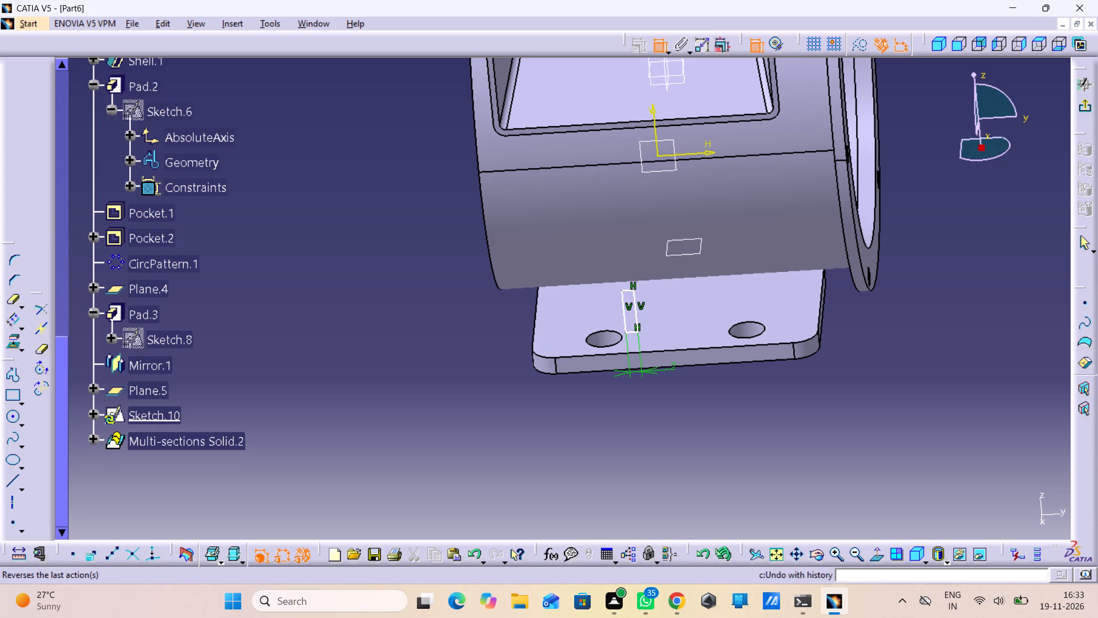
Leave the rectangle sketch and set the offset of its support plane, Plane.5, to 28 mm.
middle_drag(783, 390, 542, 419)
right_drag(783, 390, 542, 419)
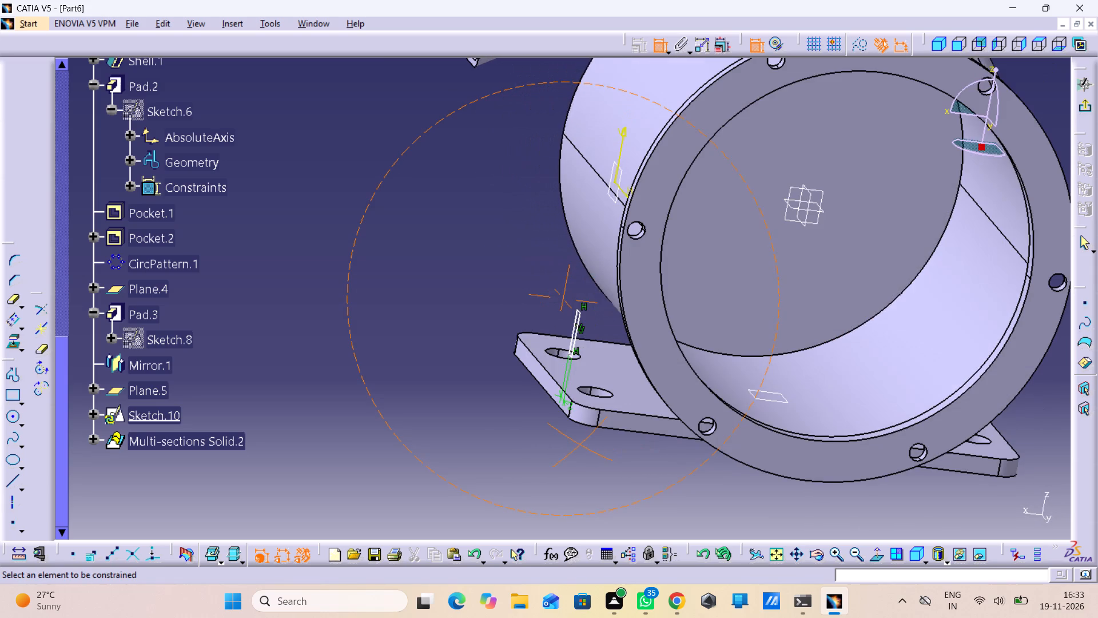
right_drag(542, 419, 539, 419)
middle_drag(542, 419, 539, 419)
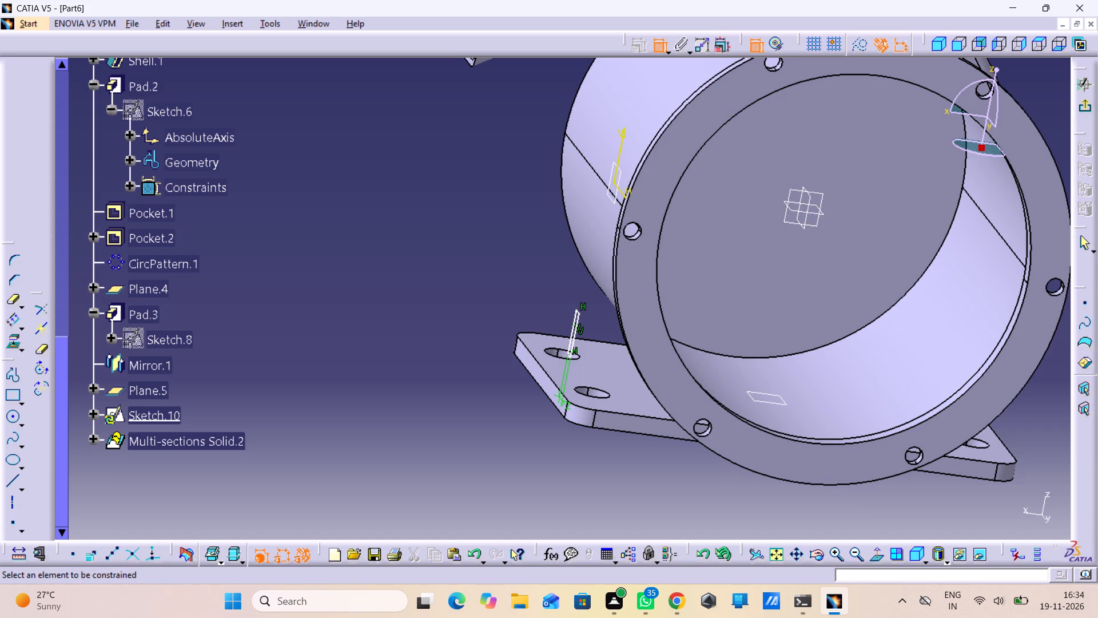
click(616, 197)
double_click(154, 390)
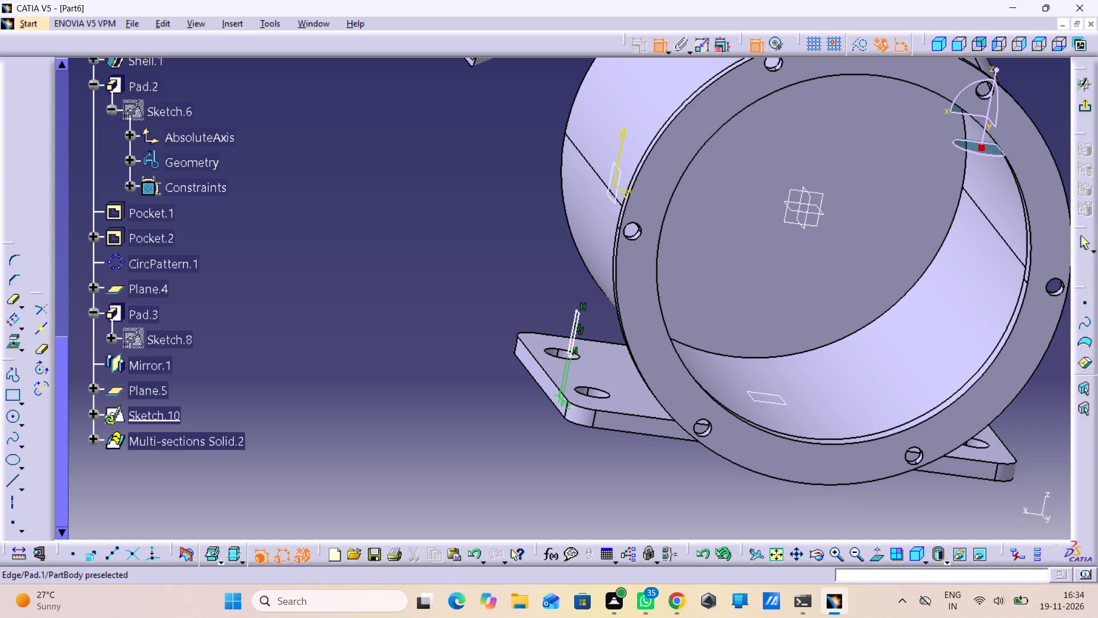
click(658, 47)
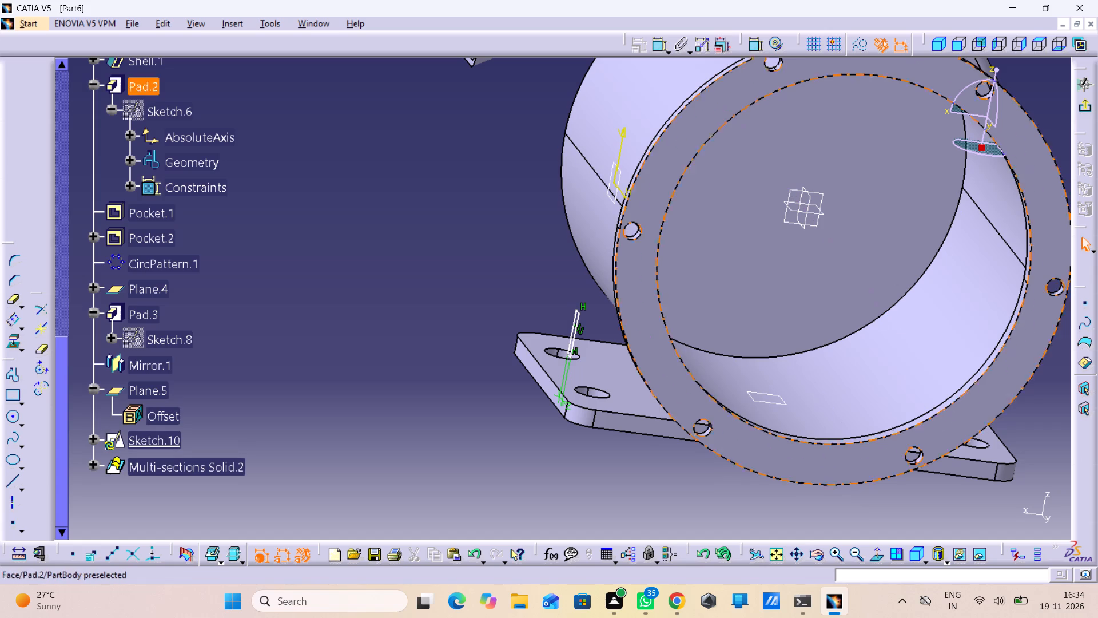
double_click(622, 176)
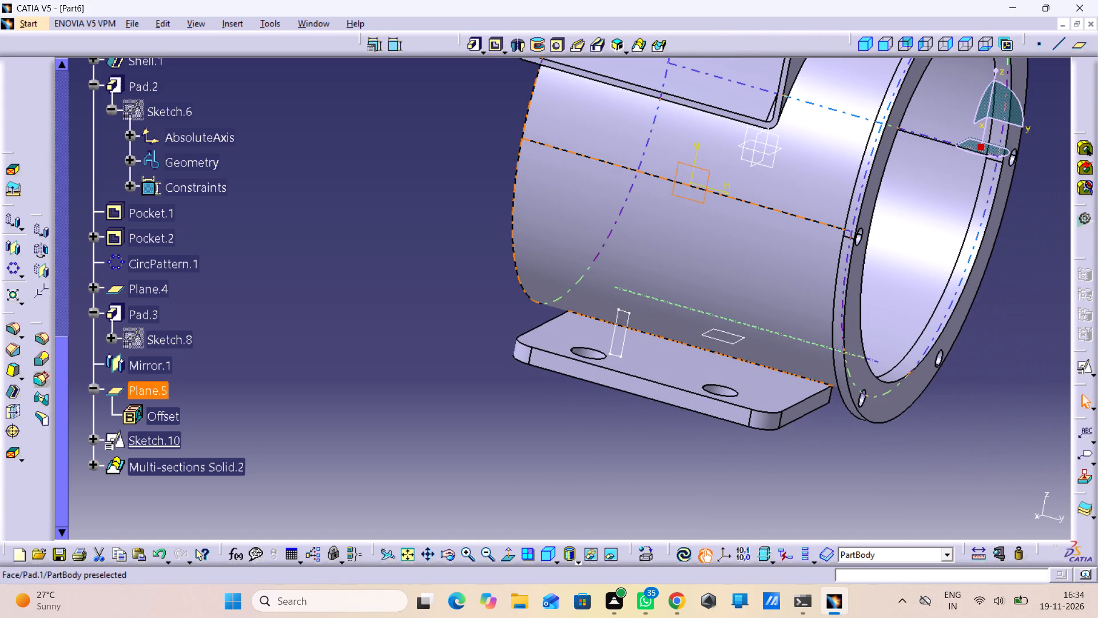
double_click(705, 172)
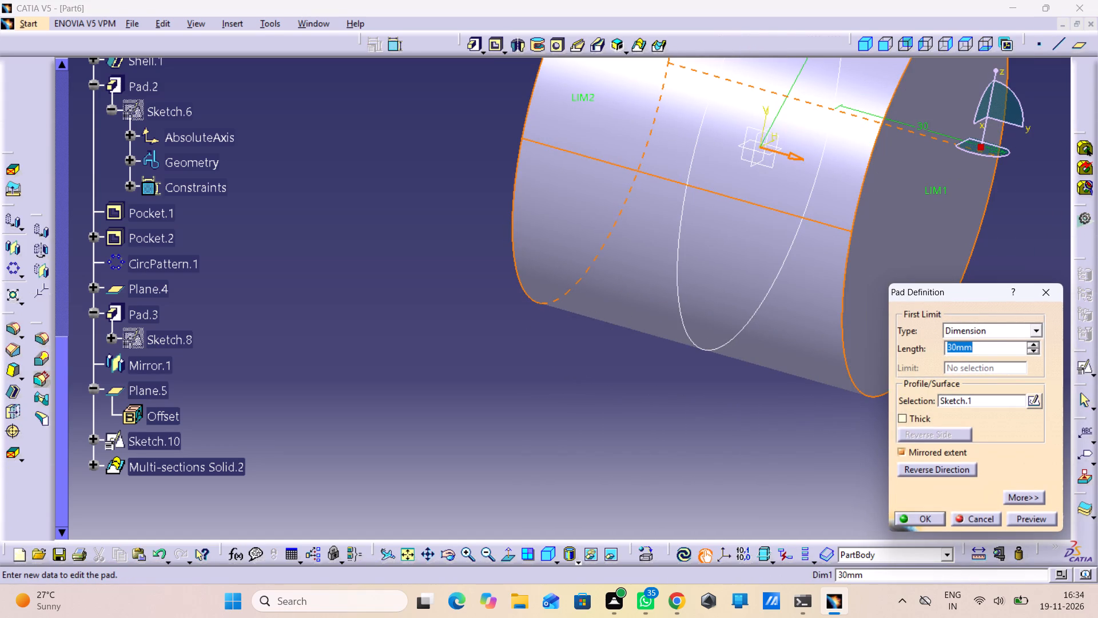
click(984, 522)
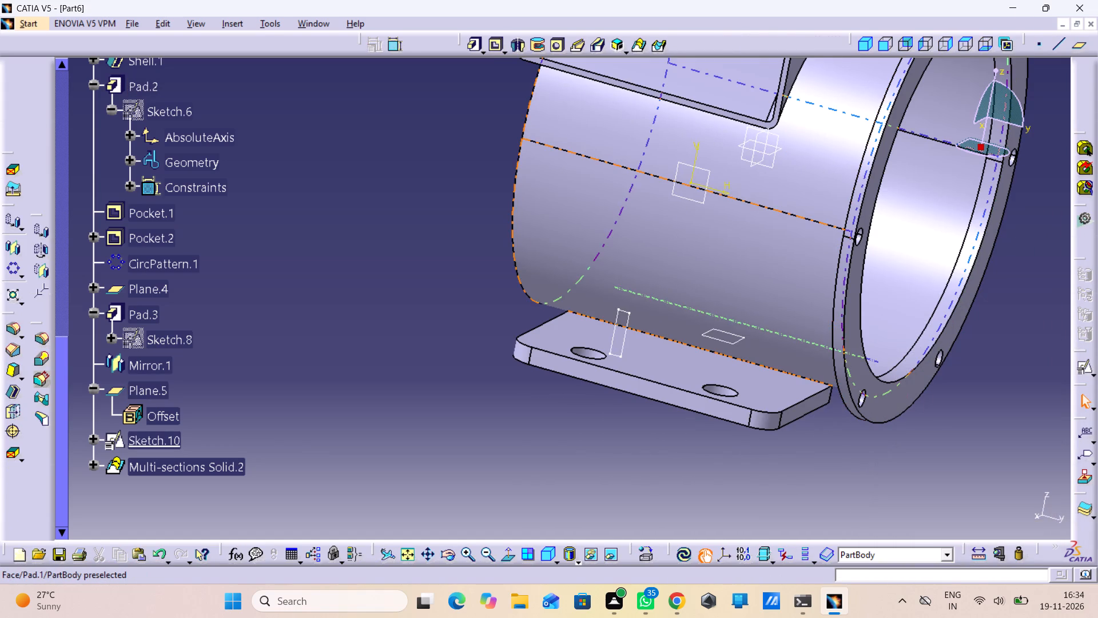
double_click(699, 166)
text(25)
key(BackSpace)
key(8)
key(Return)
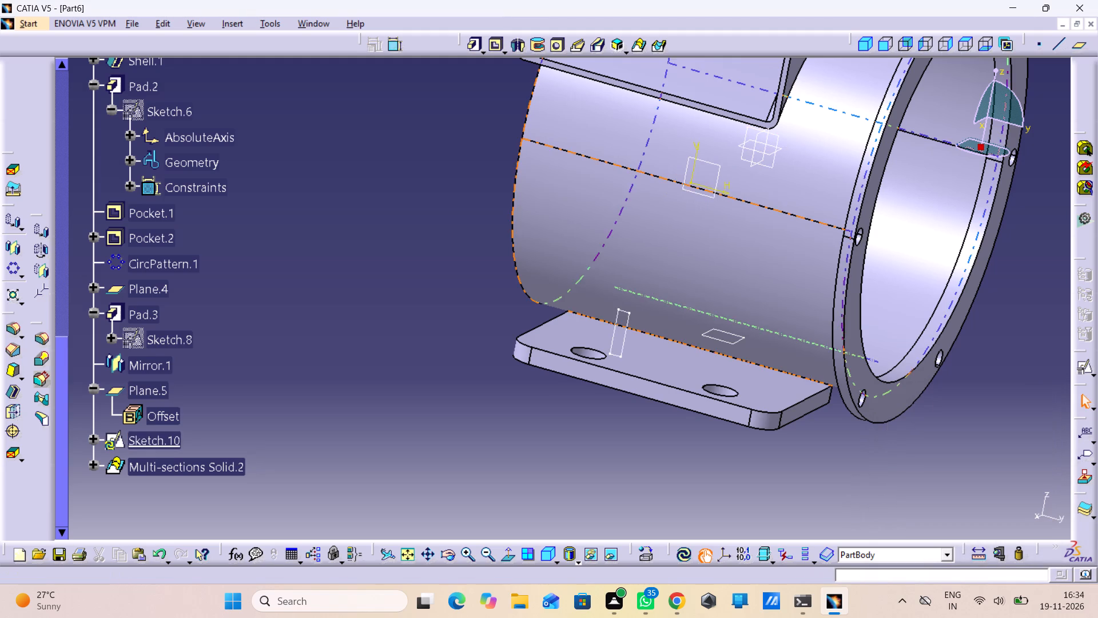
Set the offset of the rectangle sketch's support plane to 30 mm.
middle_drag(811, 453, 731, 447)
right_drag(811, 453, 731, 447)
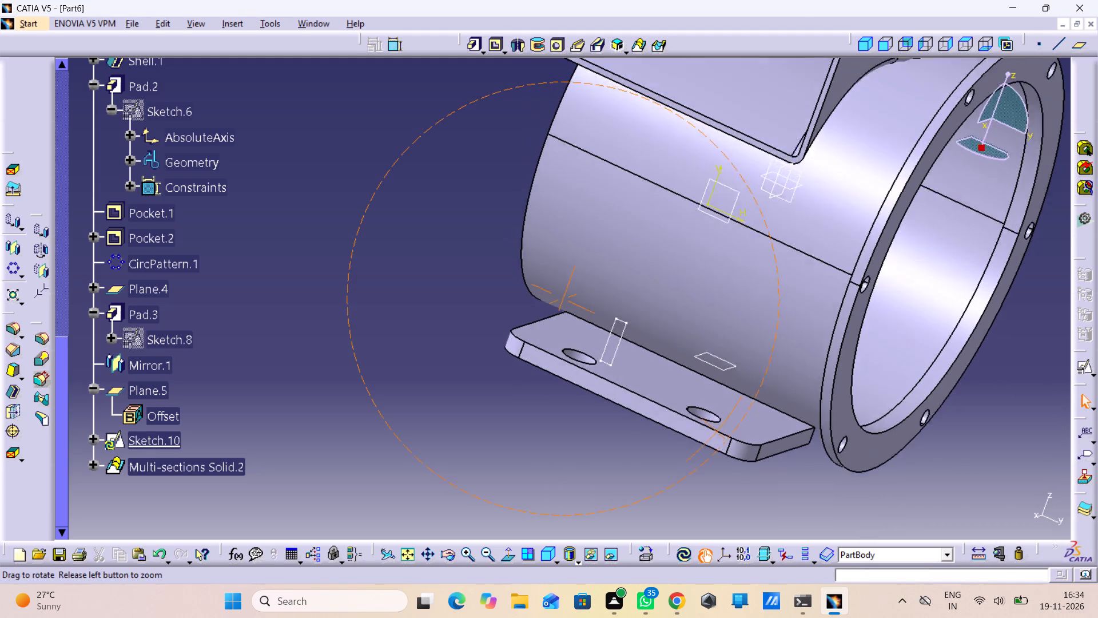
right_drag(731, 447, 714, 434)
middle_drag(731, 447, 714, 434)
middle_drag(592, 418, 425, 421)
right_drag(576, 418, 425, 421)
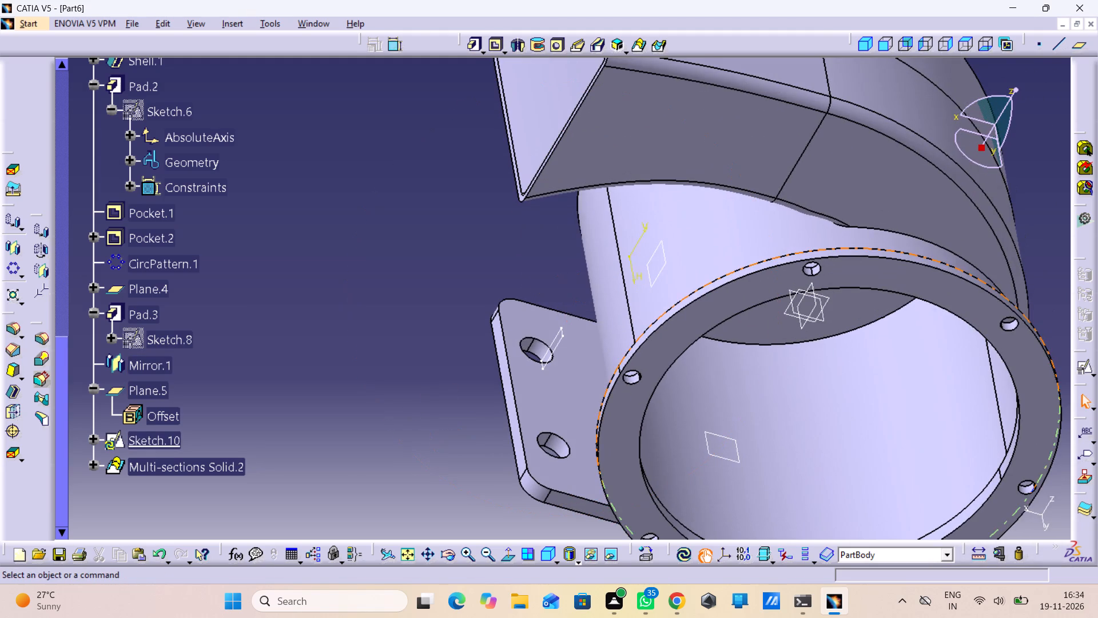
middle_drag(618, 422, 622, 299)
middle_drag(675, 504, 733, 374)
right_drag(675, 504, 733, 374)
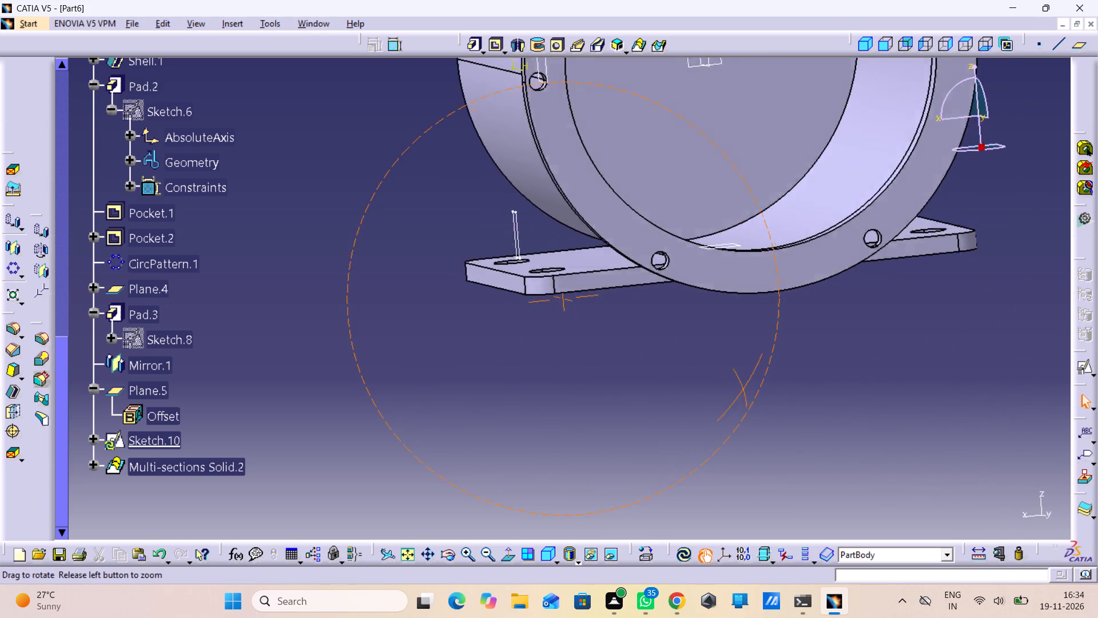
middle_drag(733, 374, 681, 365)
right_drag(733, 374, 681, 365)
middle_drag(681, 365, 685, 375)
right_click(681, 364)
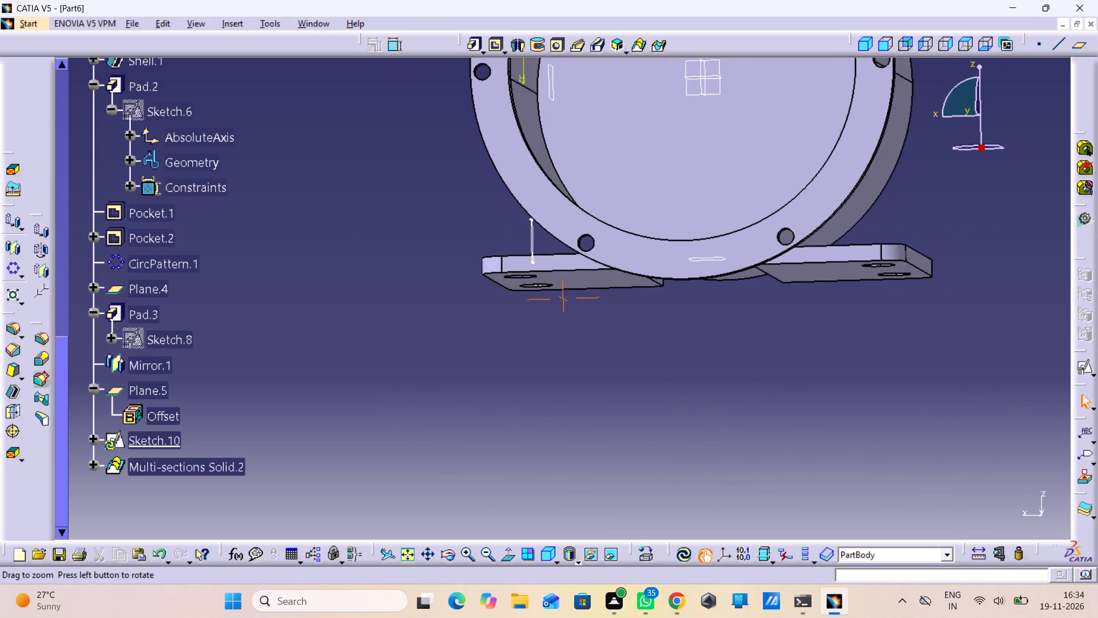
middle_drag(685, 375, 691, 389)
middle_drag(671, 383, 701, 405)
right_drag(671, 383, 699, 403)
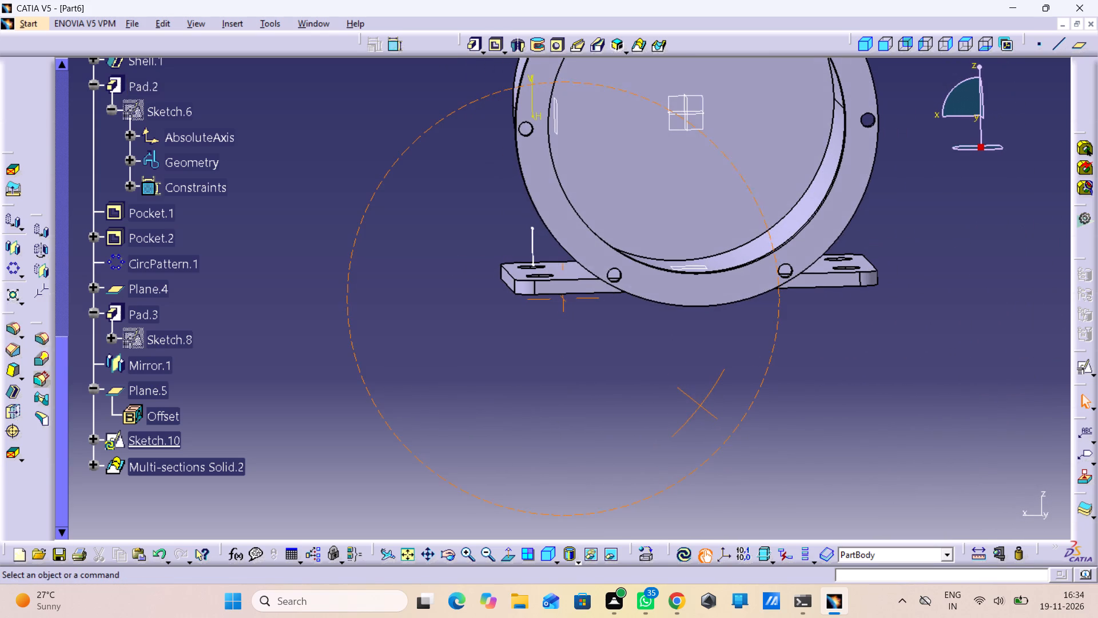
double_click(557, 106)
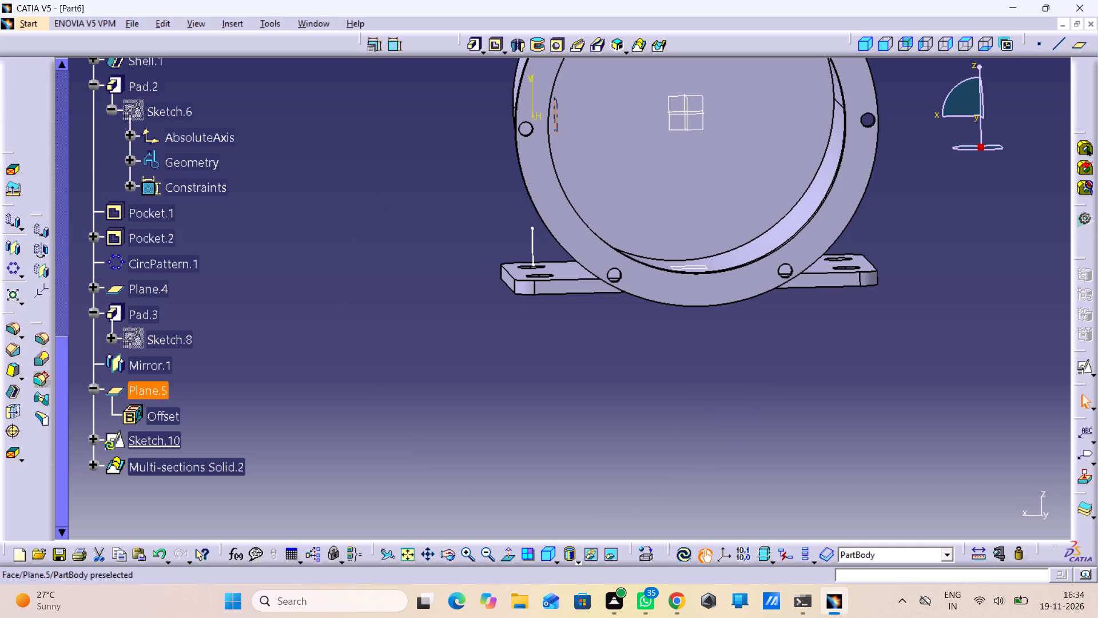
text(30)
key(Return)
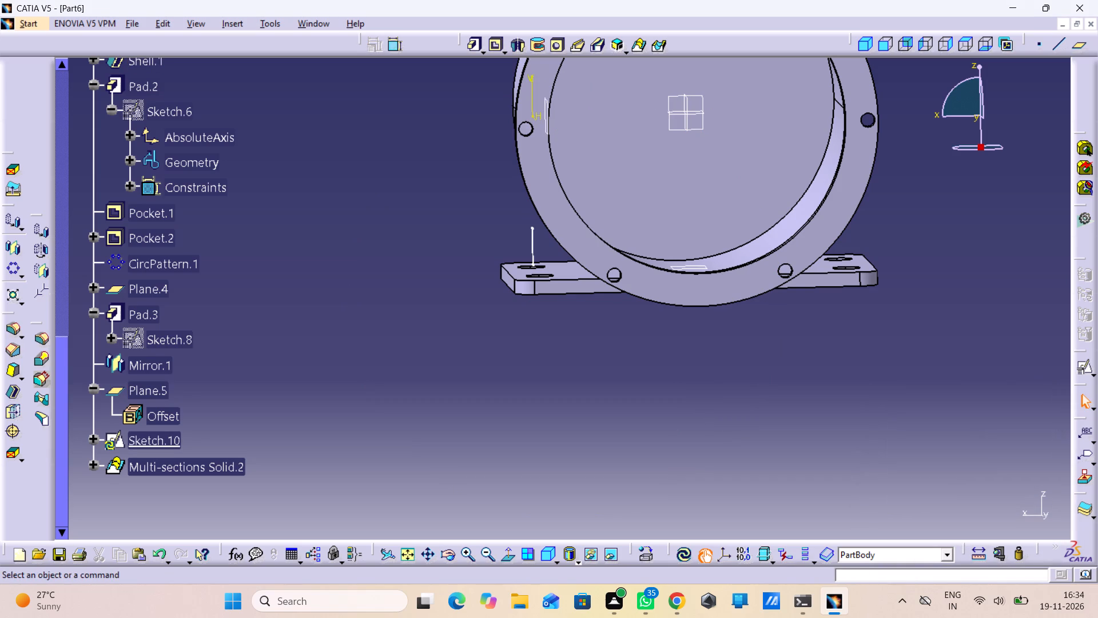
Set the offset of the rectangle sketch's support plane from the yz plane to 32 mm.
middle_drag(639, 390, 592, 356)
right_drag(634, 385, 592, 356)
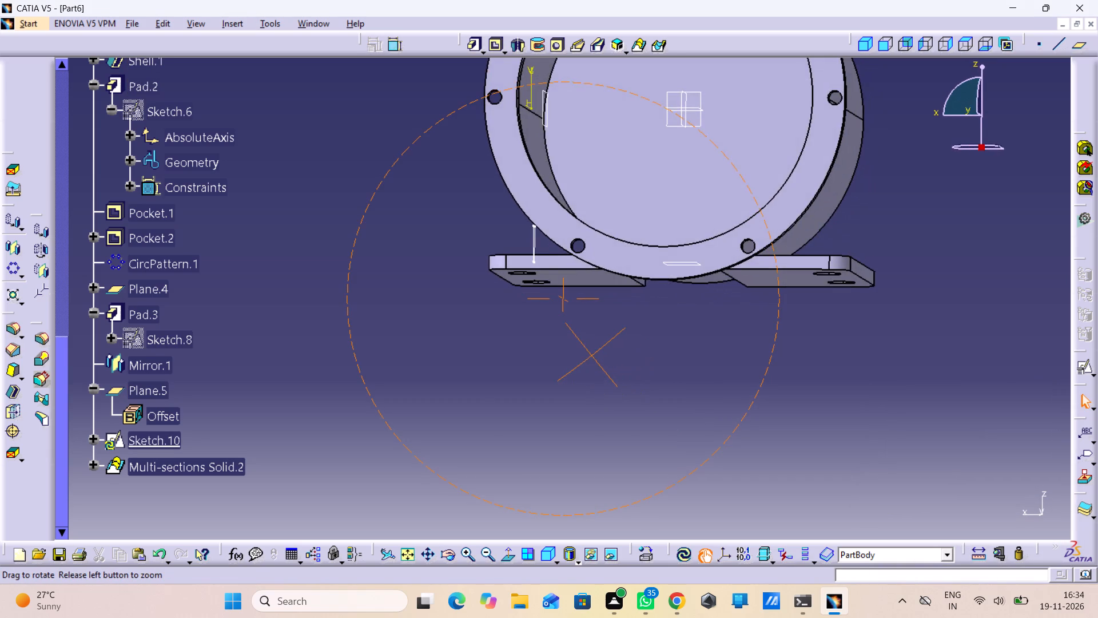
middle_drag(592, 356, 700, 397)
right_drag(592, 356, 700, 397)
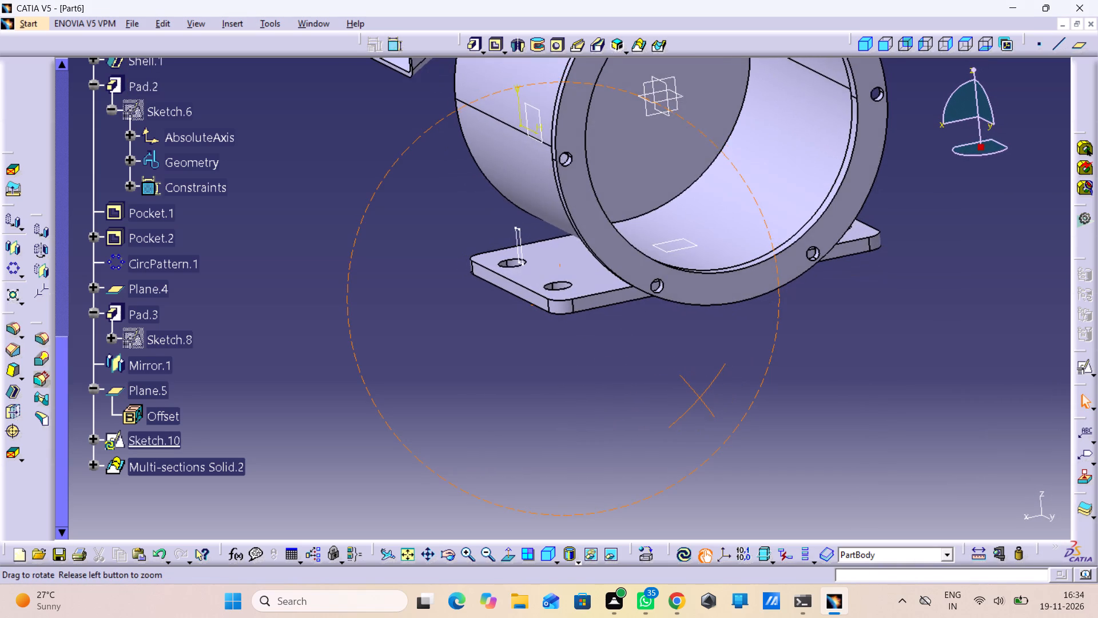
middle_drag(700, 397, 696, 397)
right_drag(700, 397, 697, 401)
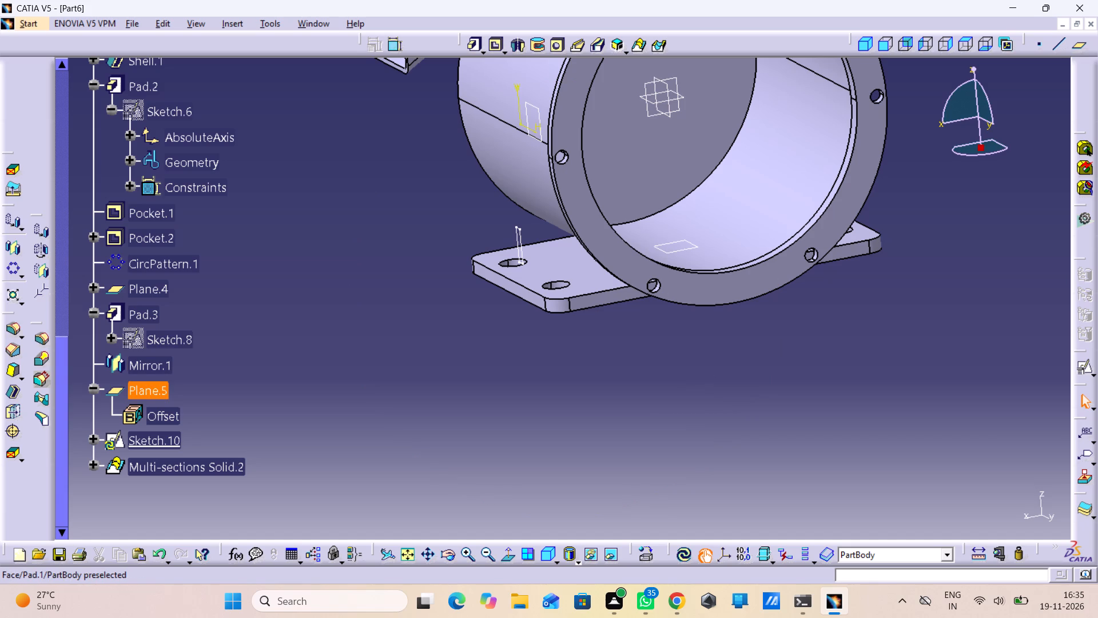
double_click(535, 103)
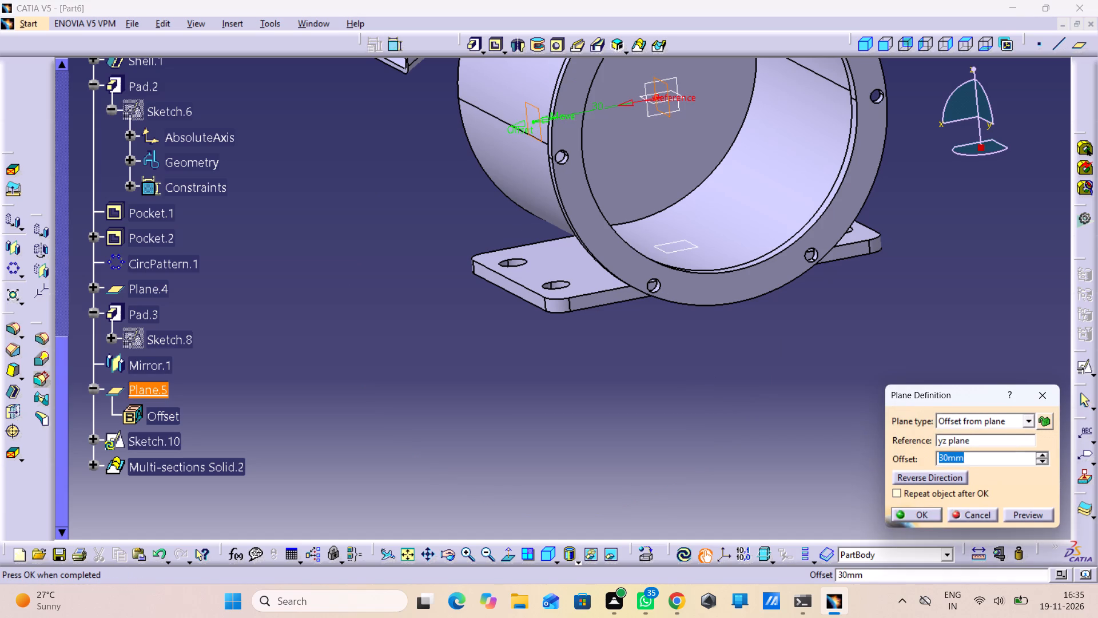
text(32)
key(Return)
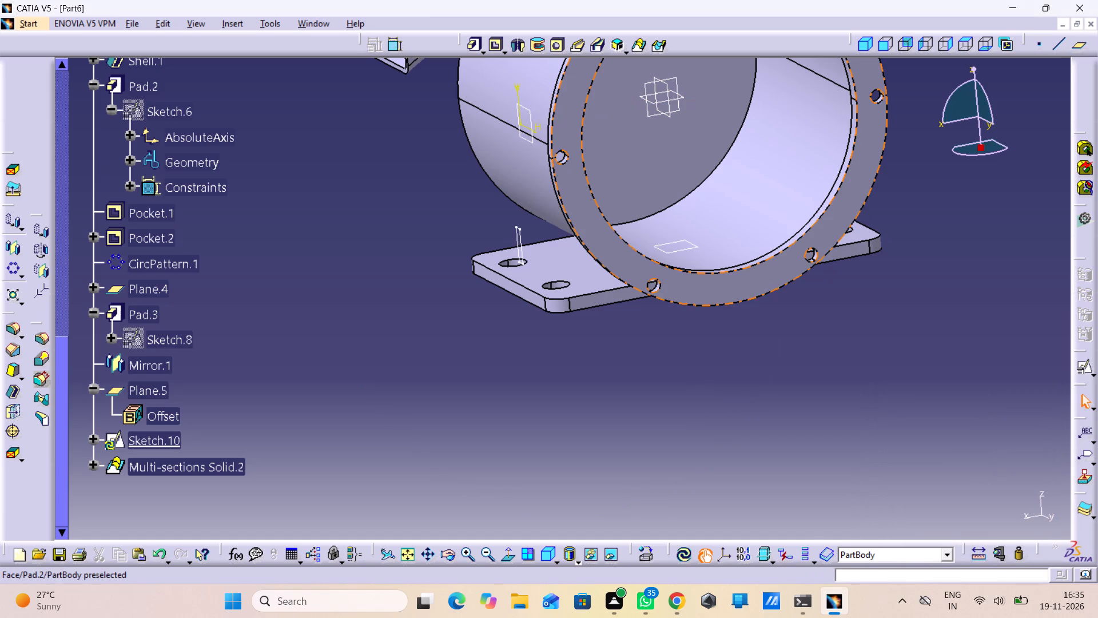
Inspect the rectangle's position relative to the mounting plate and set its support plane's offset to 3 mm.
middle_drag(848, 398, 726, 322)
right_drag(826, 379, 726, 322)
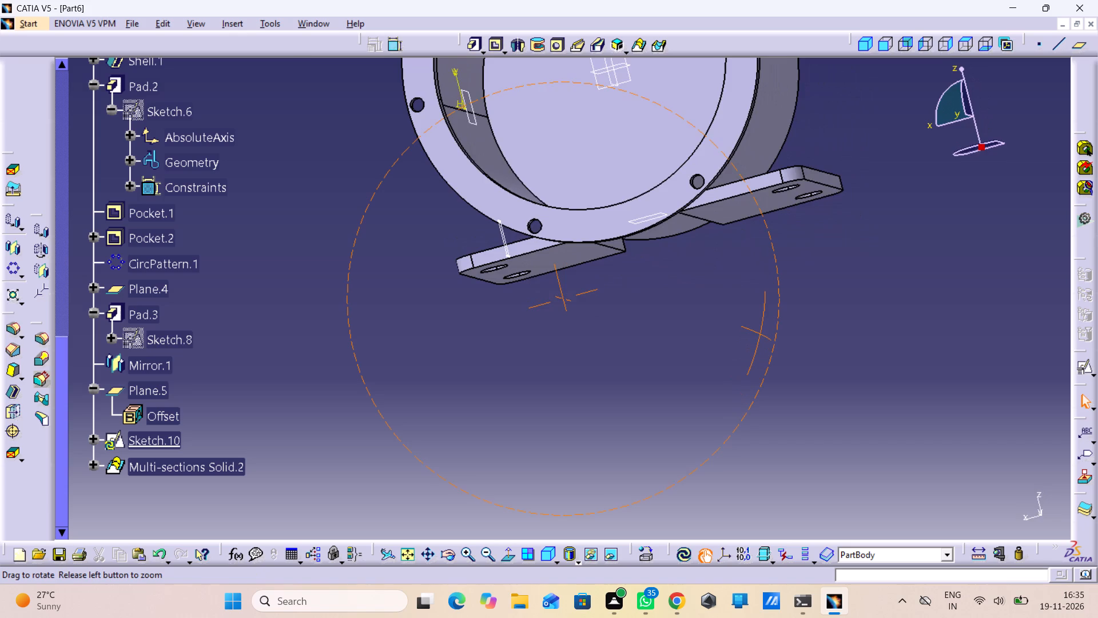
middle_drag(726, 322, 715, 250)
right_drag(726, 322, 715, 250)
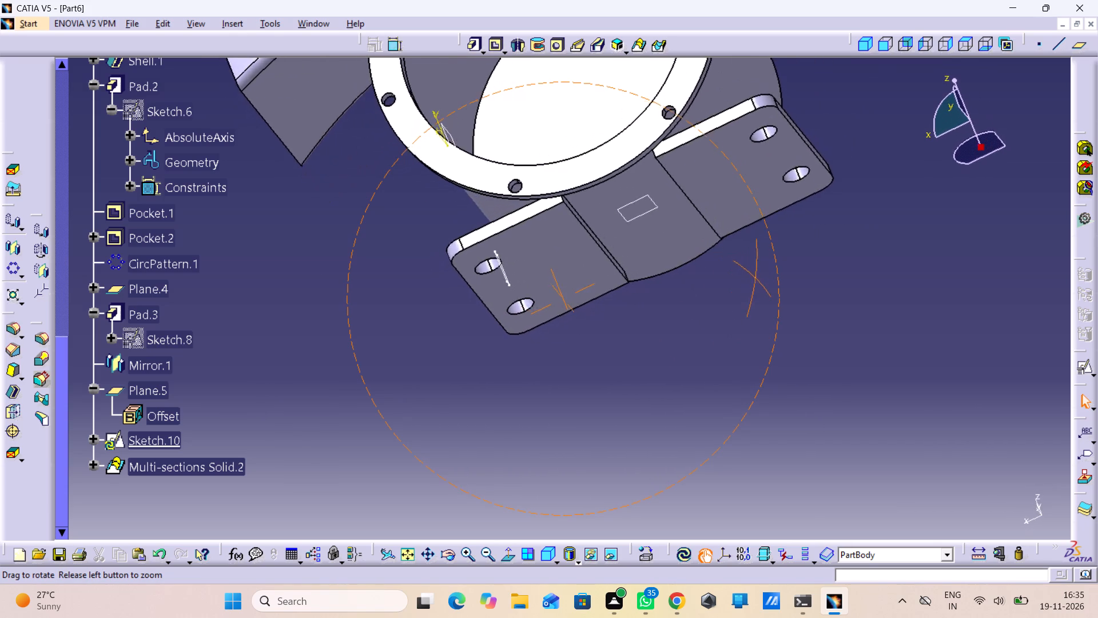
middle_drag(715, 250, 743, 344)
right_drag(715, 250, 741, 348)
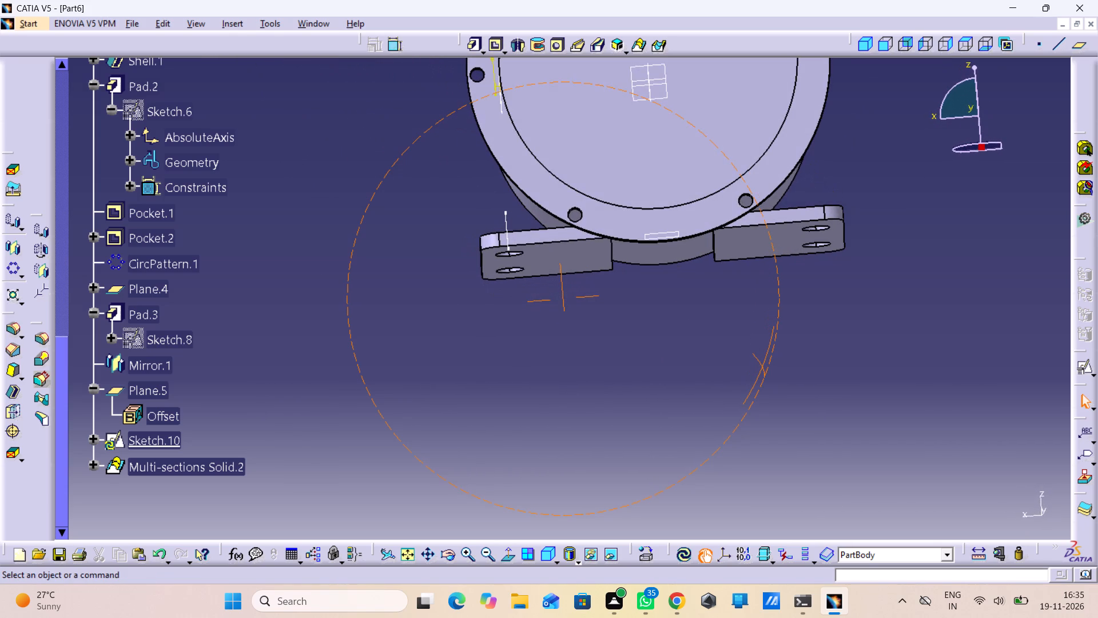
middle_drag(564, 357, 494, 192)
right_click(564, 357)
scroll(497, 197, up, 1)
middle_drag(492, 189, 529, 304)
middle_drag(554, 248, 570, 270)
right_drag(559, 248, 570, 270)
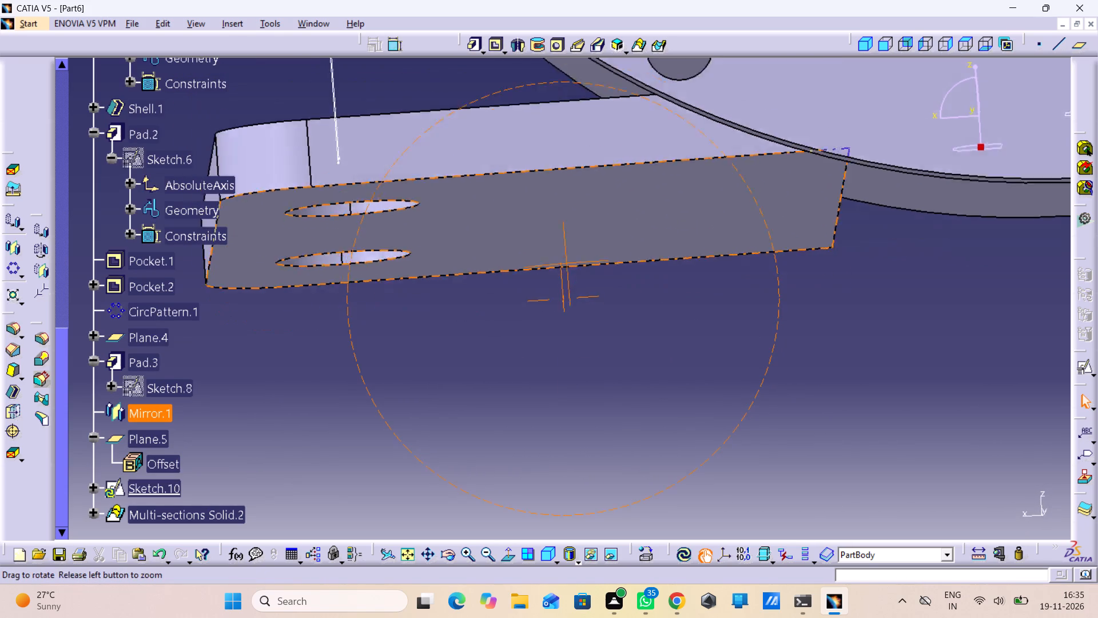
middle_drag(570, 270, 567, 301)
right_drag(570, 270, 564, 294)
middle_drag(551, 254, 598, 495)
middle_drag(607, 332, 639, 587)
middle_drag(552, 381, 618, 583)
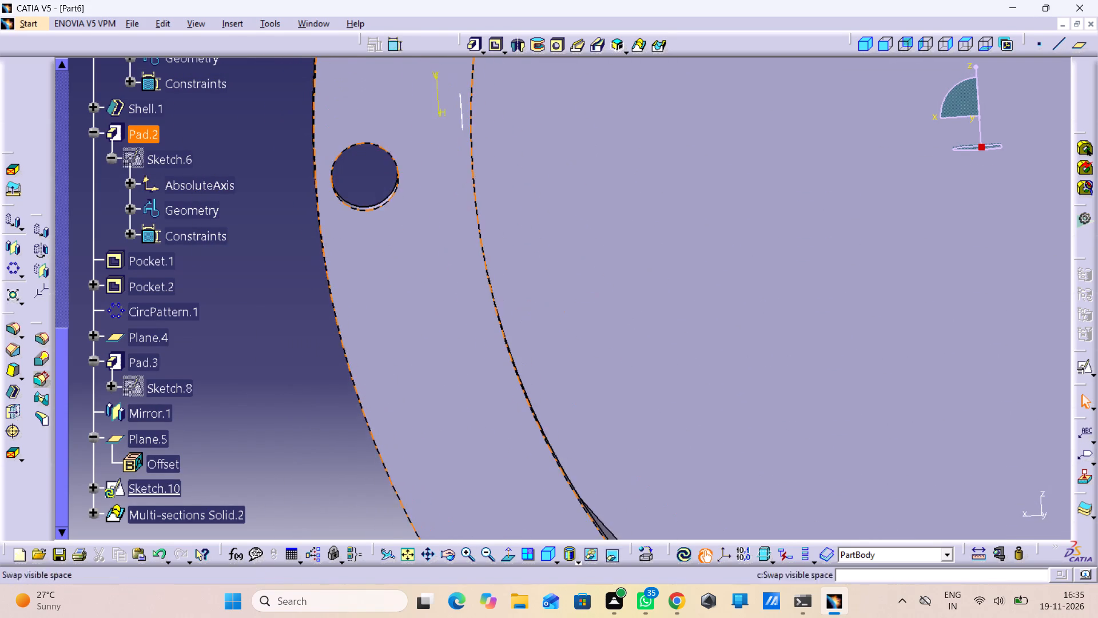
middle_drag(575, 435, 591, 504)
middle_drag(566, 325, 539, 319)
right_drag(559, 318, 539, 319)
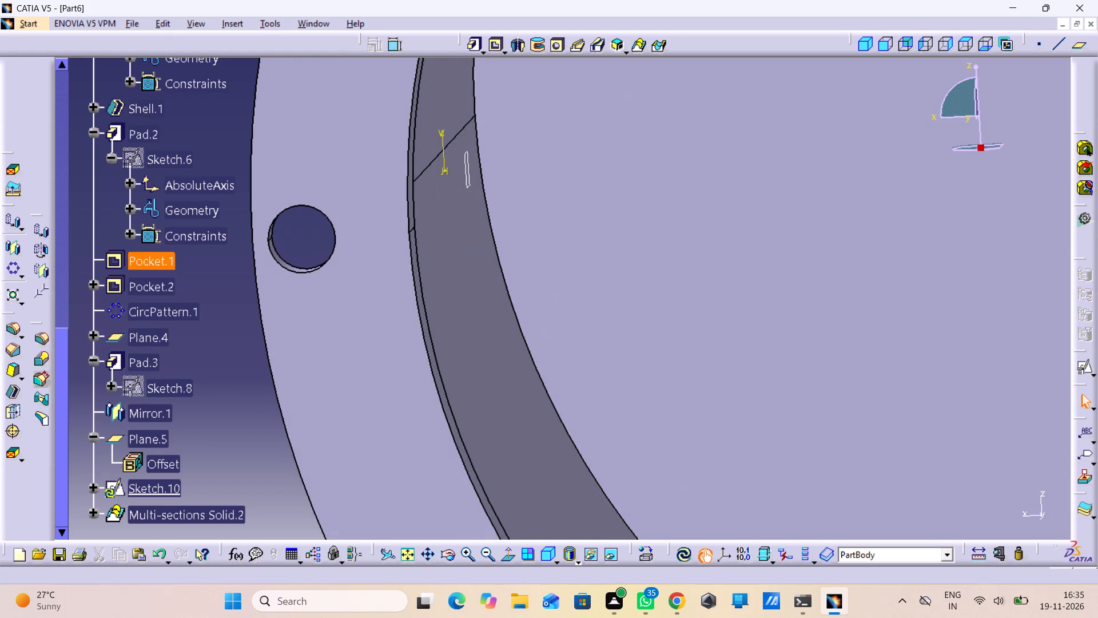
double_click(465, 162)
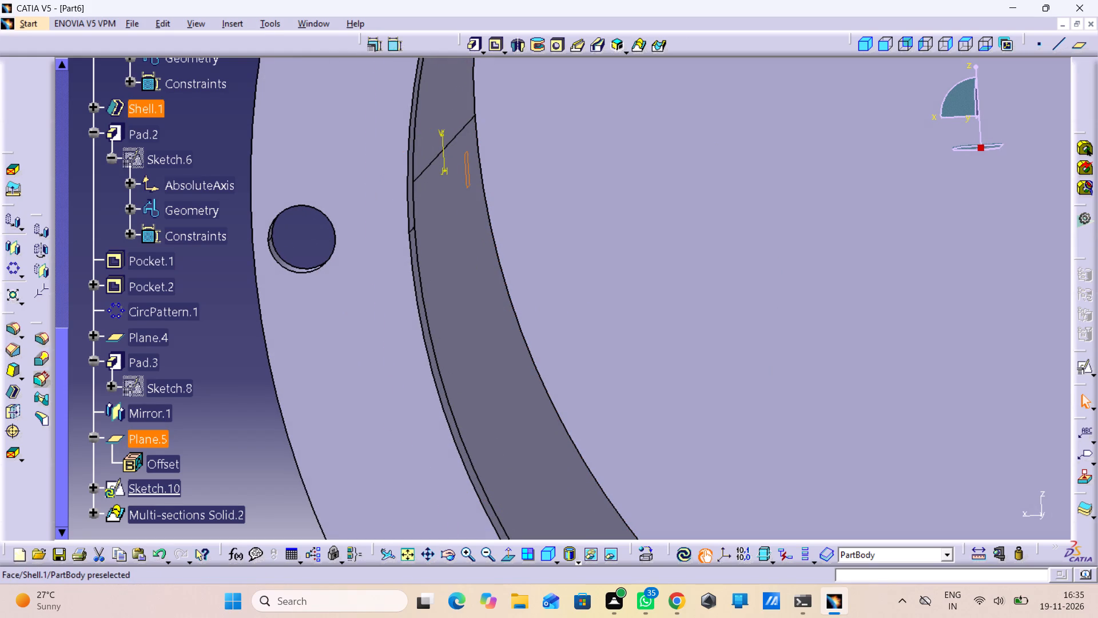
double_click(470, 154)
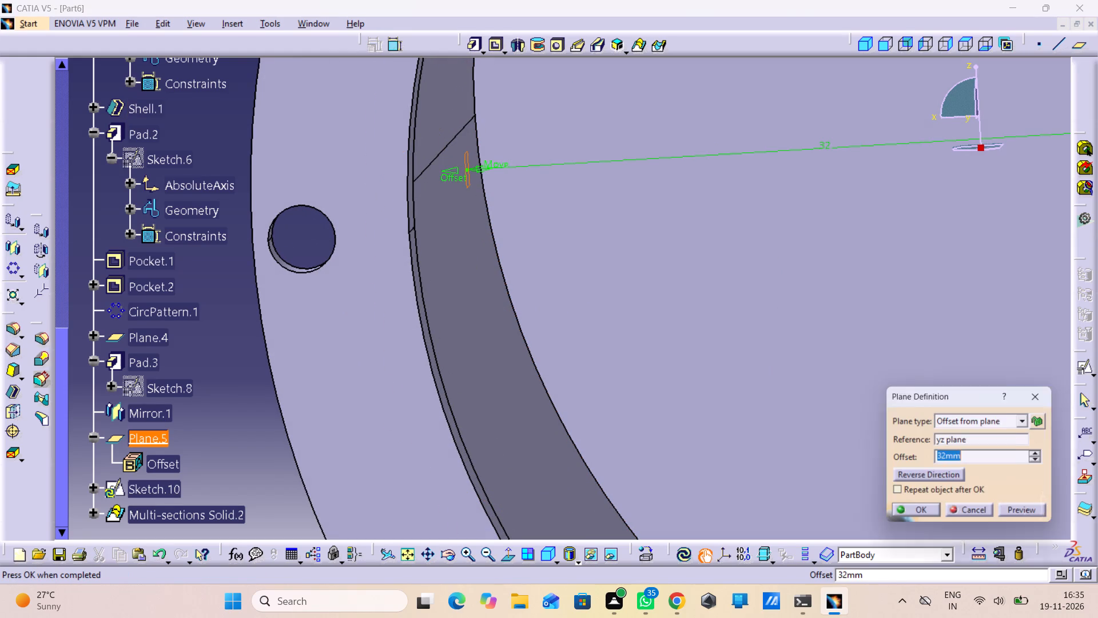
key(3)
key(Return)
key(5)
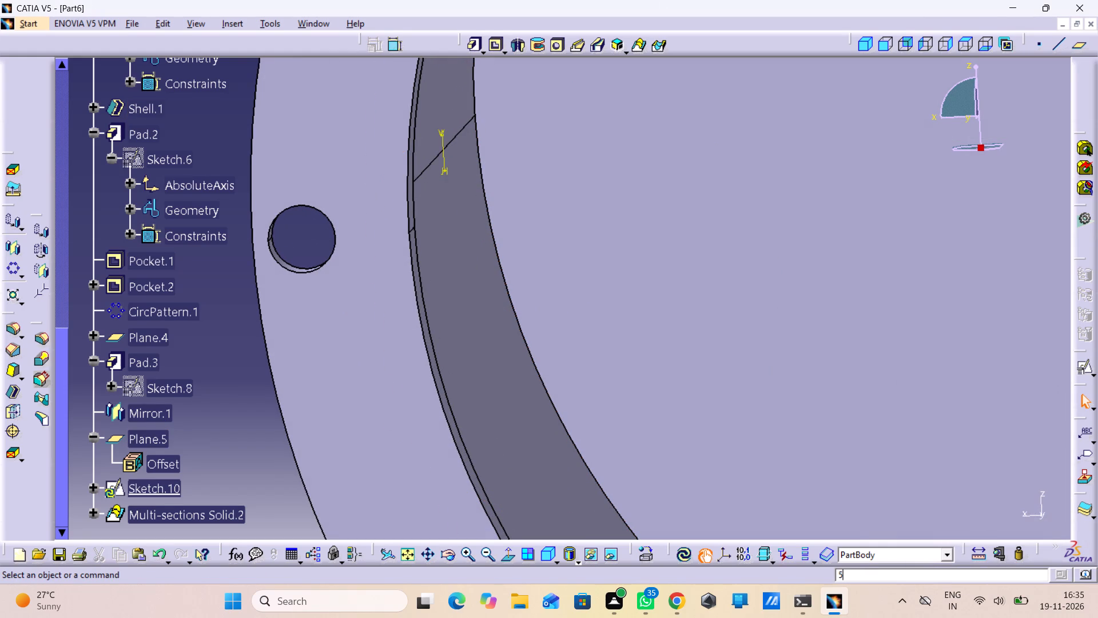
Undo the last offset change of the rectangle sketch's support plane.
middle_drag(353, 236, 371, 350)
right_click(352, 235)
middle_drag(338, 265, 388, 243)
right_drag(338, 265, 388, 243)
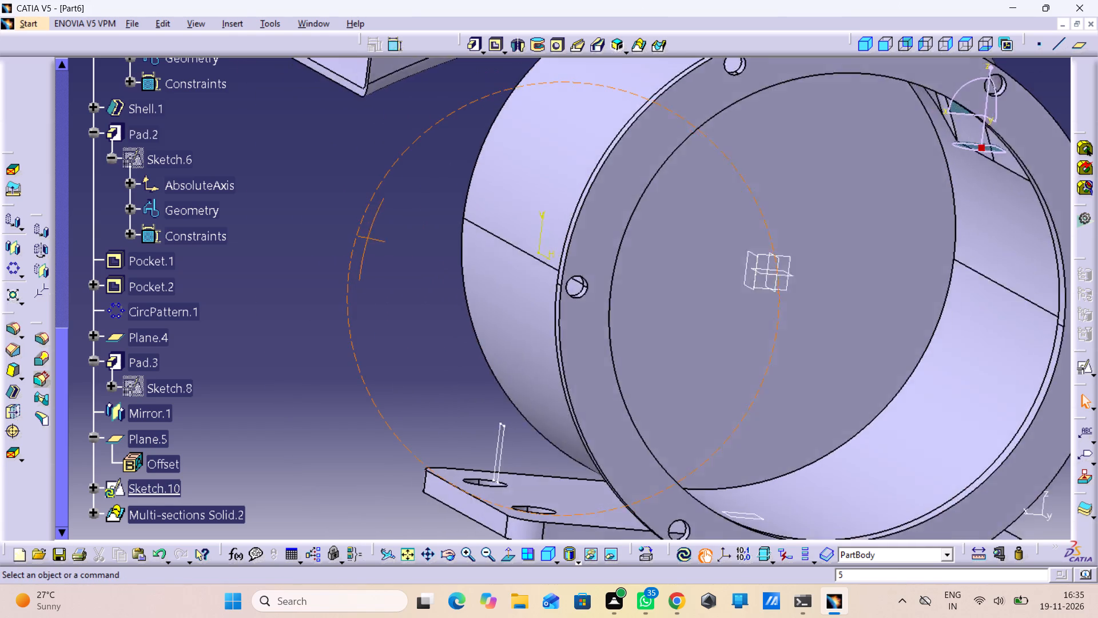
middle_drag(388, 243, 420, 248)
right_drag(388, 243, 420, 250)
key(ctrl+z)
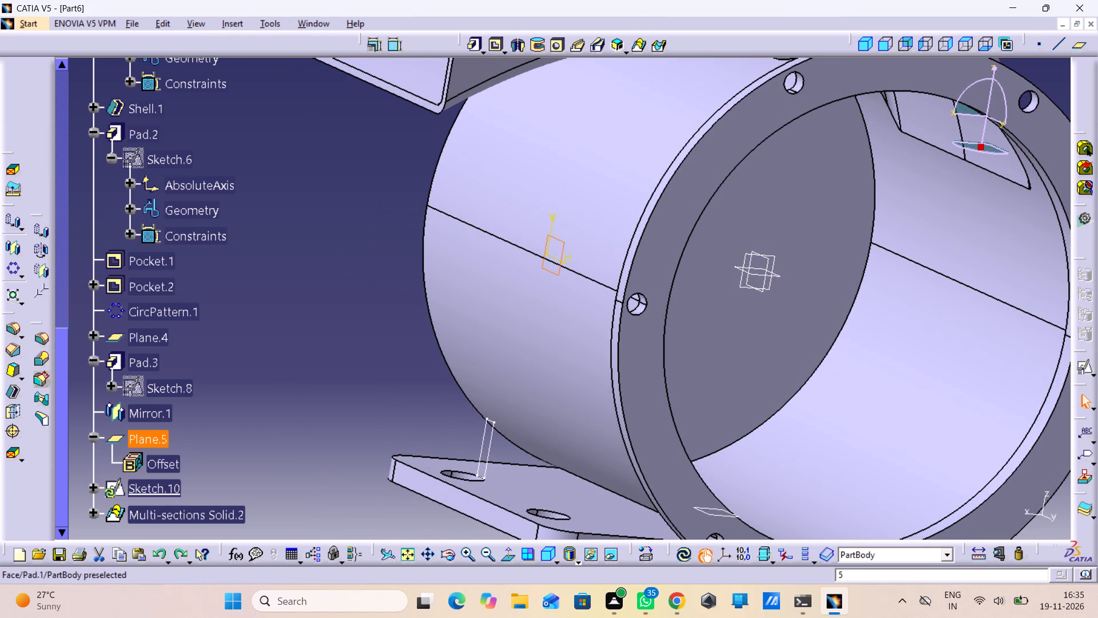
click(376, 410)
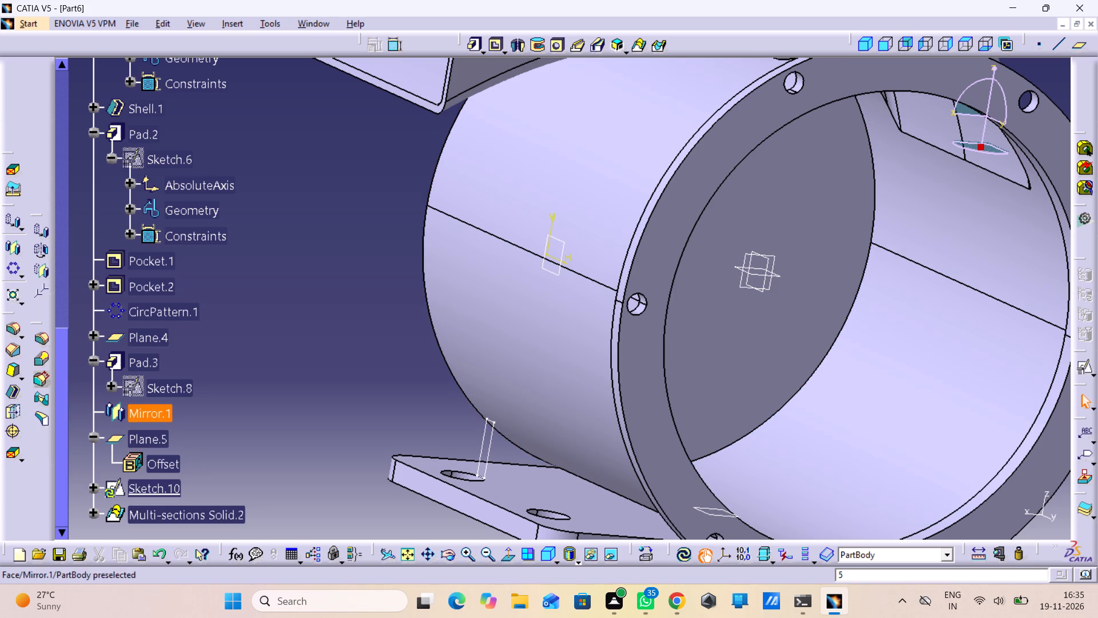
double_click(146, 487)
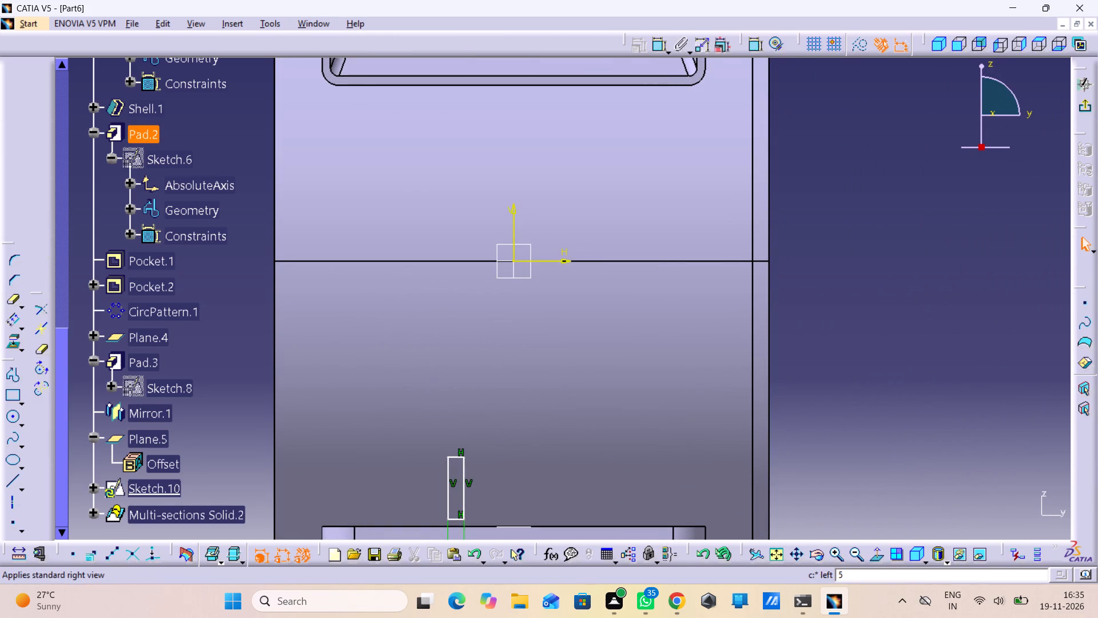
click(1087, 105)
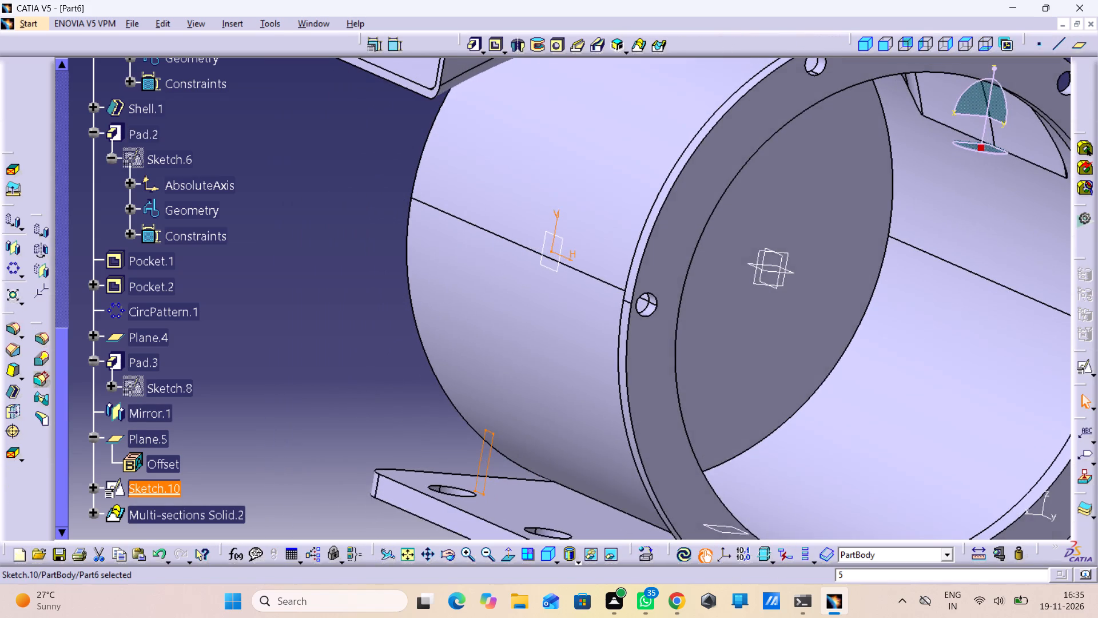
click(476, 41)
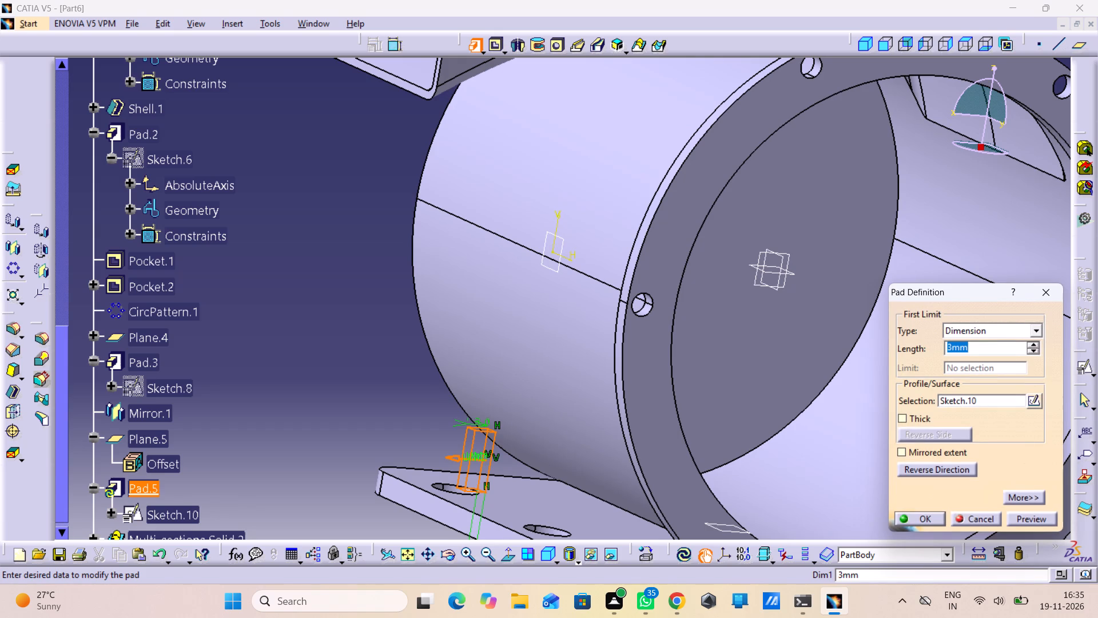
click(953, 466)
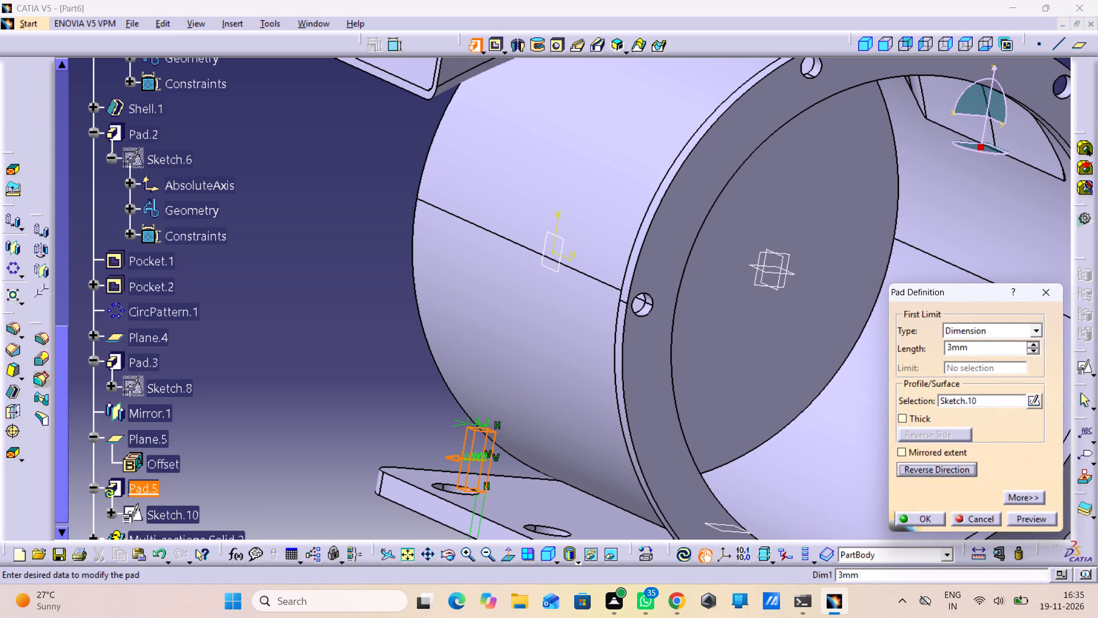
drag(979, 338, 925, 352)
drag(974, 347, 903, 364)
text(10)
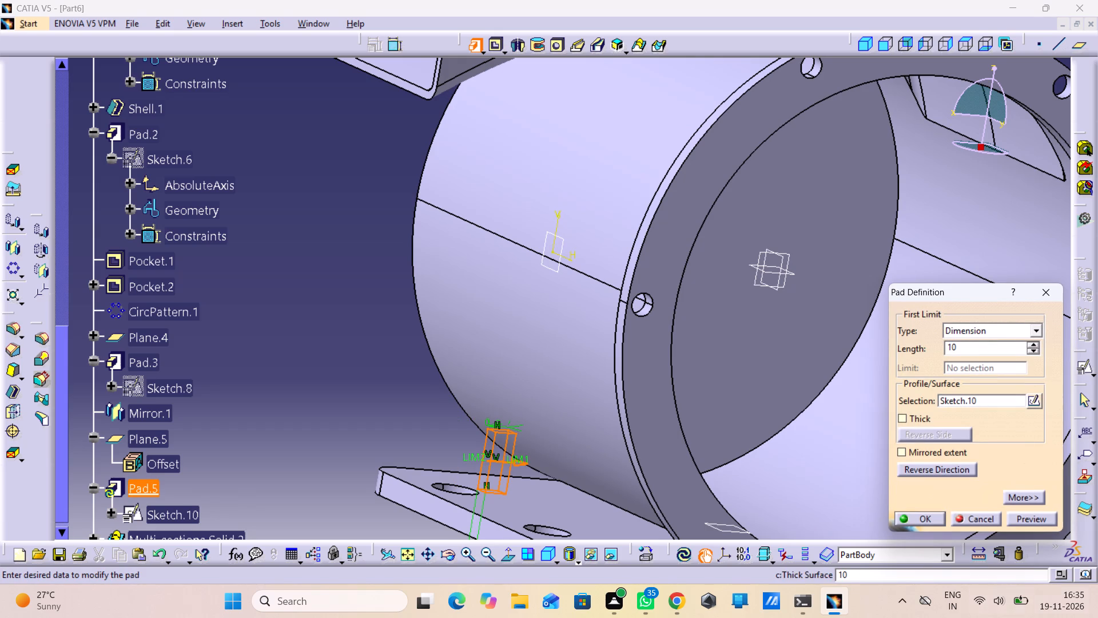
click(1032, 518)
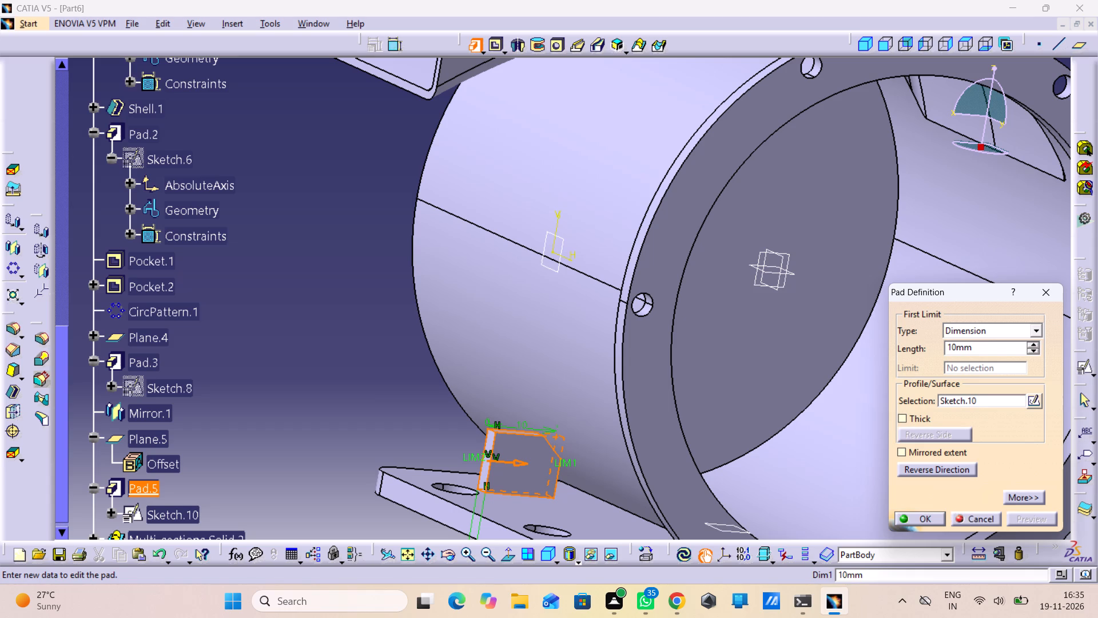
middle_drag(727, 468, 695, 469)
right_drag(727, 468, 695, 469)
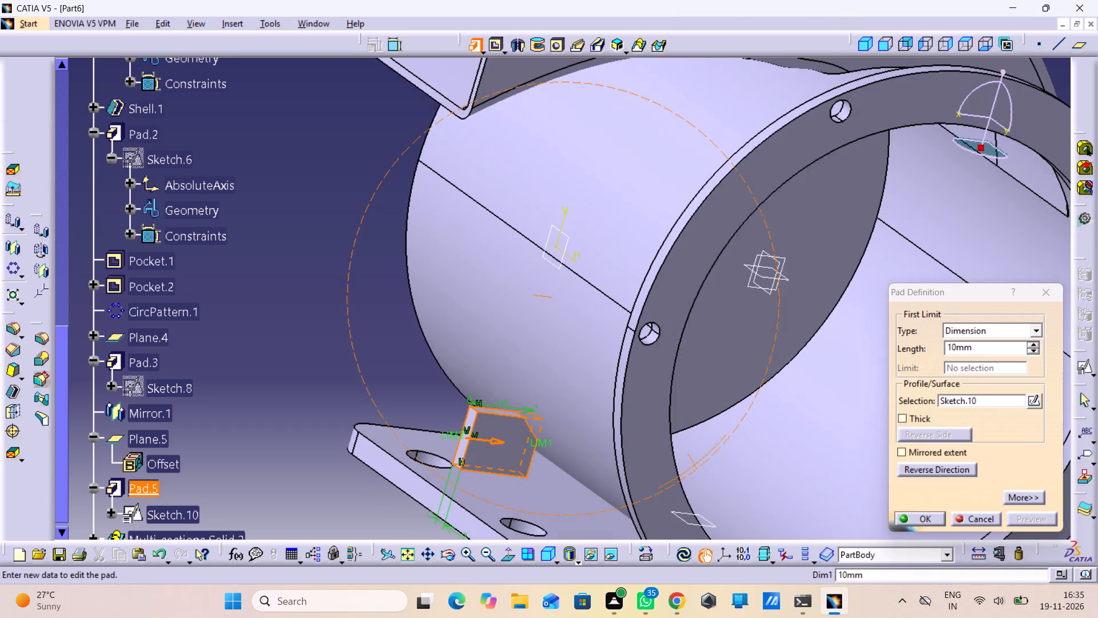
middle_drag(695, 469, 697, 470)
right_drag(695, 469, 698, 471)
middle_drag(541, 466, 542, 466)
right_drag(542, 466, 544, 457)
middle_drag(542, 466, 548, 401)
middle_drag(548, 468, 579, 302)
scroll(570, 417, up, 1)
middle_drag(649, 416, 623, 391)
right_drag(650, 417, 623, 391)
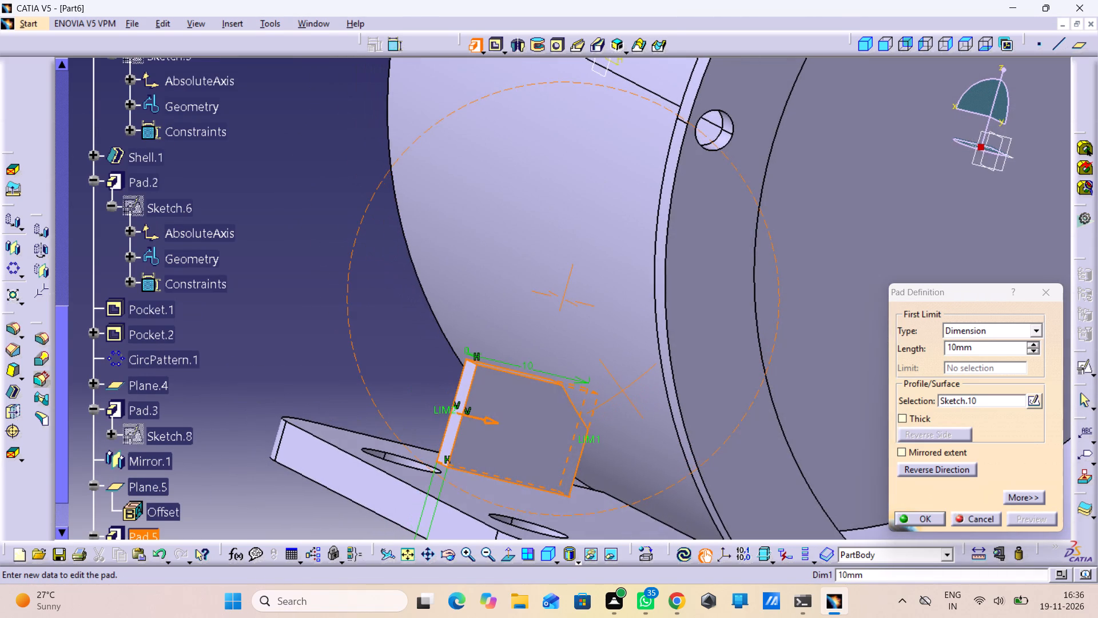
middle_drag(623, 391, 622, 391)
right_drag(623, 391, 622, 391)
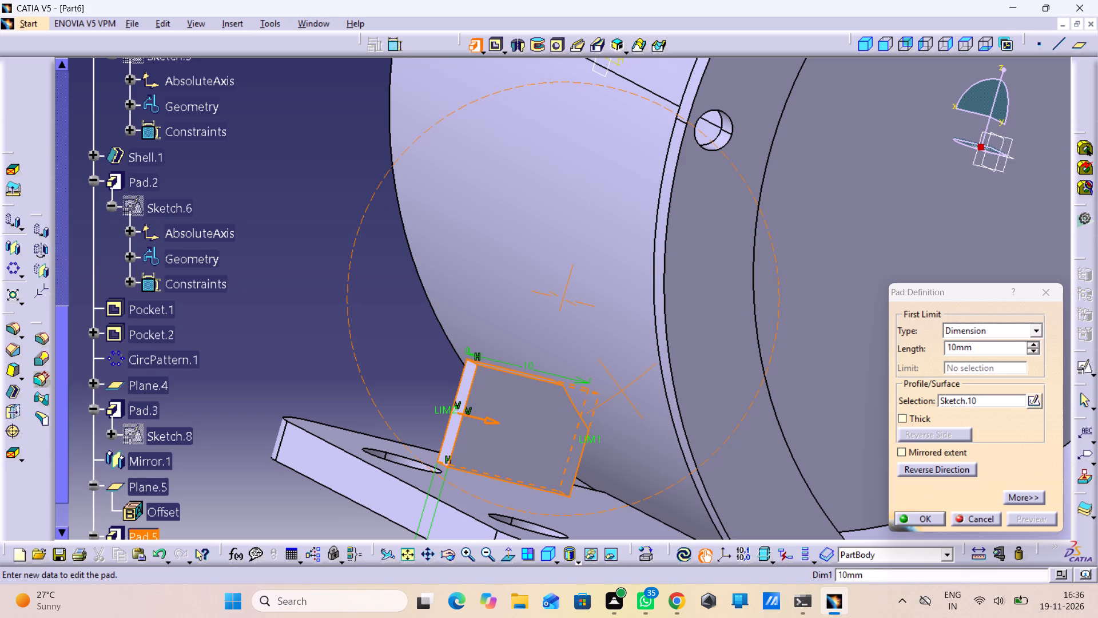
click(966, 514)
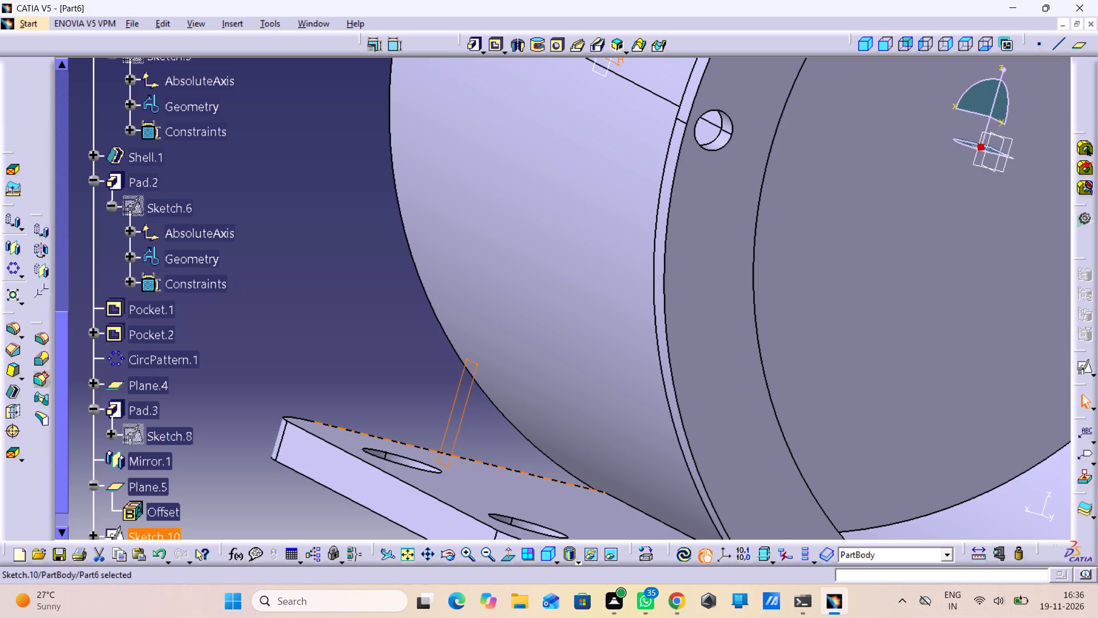
Dimension the height of the rectangle sketch above the mounting plate, set it to 15 mm, and exit the sketch.
middle_drag(375, 397, 412, 421)
right_drag(404, 413, 412, 421)
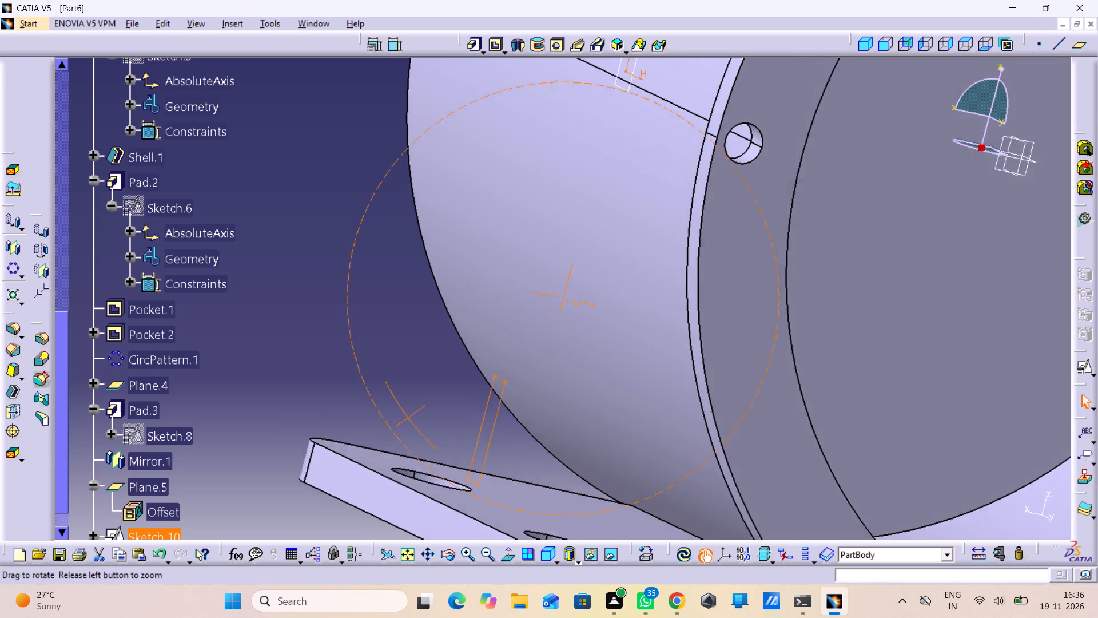
middle_drag(412, 421, 460, 484)
right_drag(412, 421, 464, 474)
scroll(84, 434, down, 1)
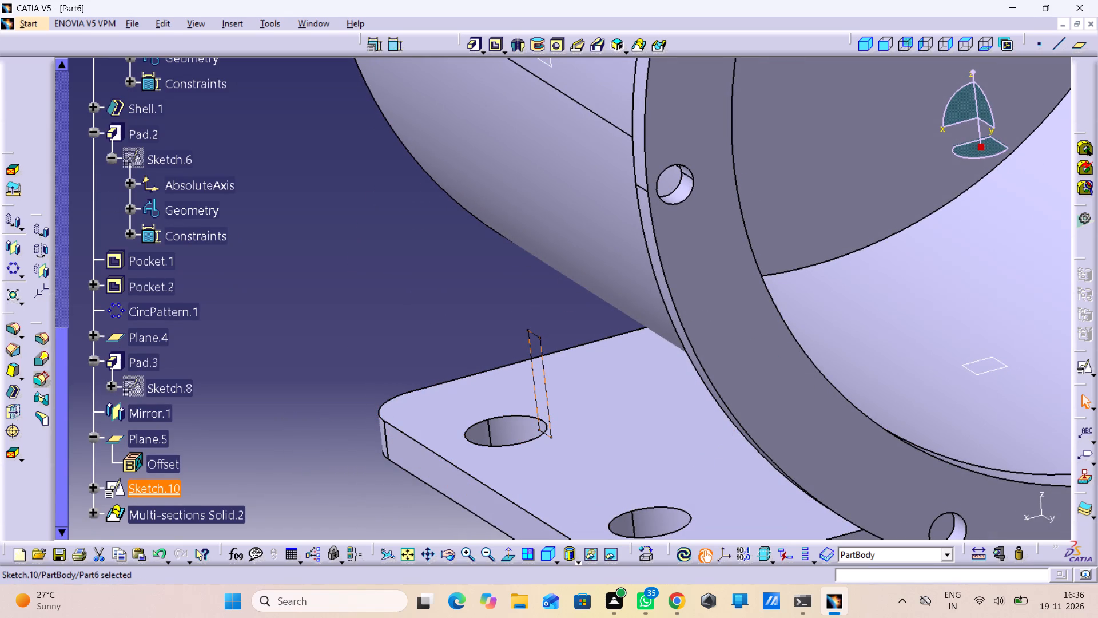
double_click(127, 489)
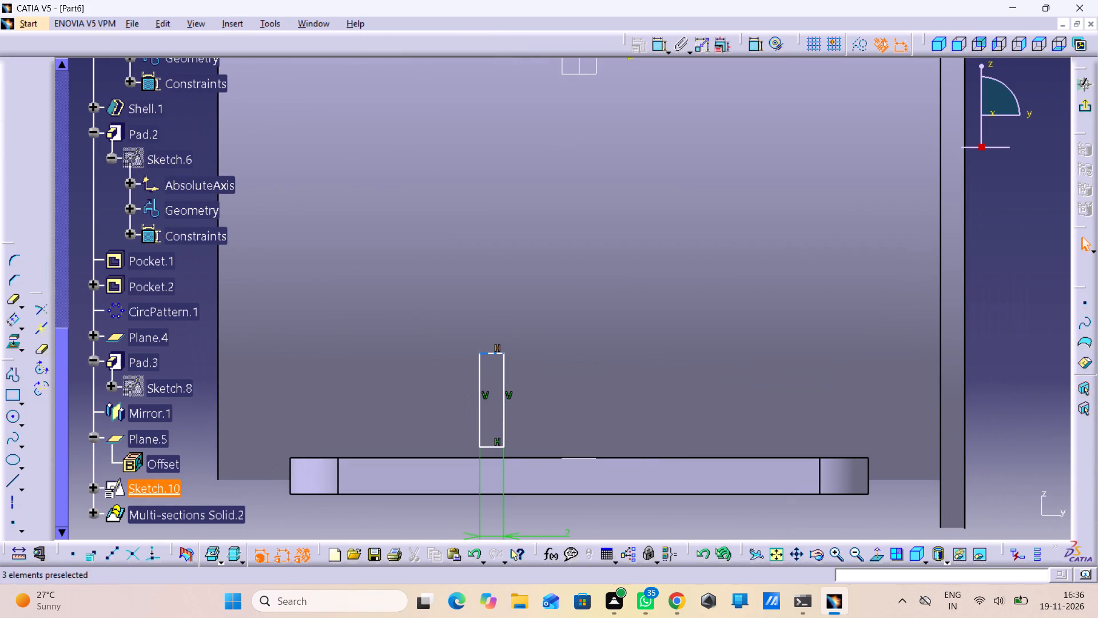
click(659, 49)
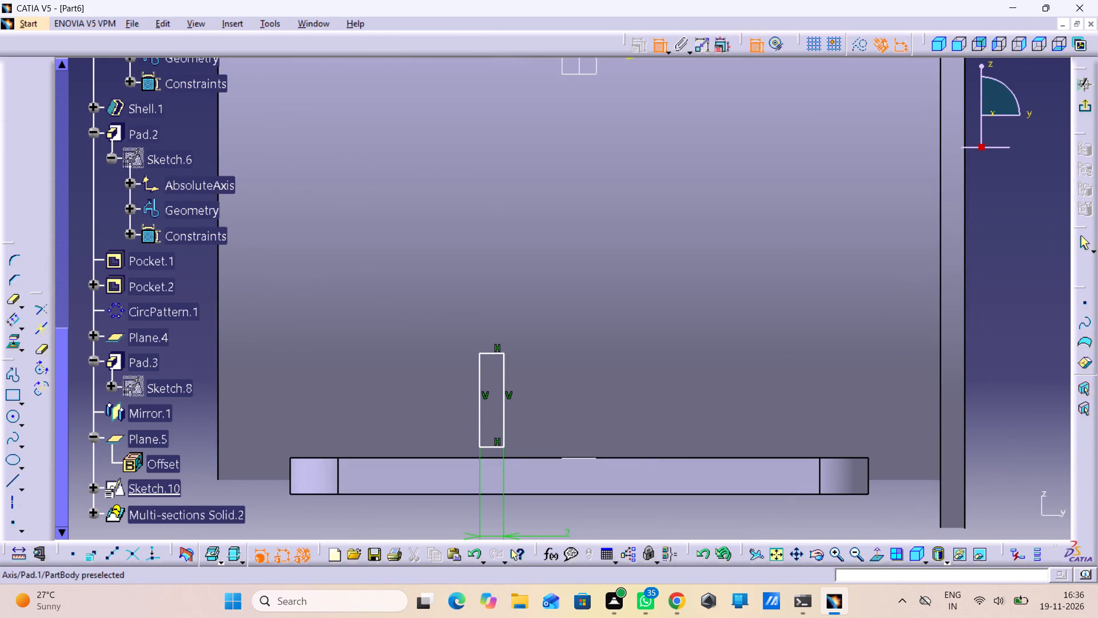
drag(479, 379, 470, 386)
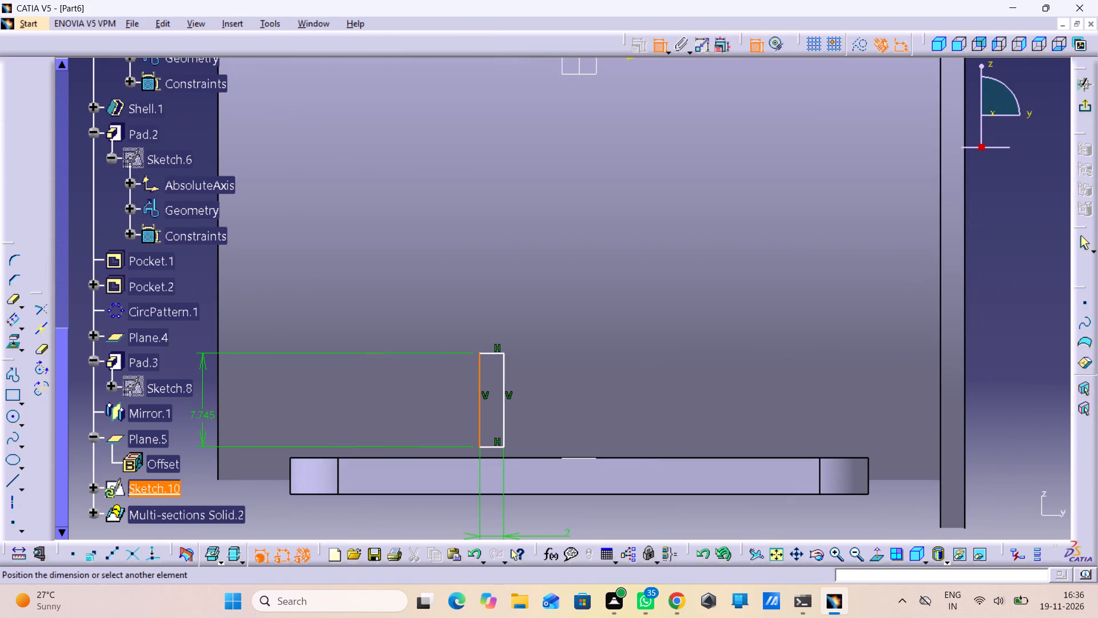
click(192, 416)
double_click(191, 406)
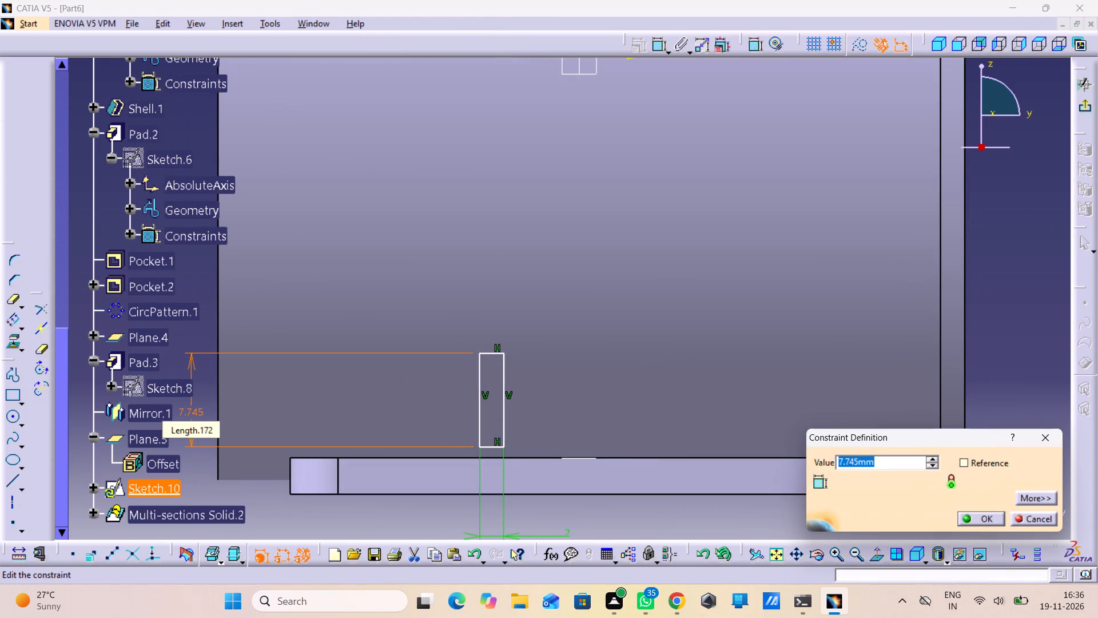
text(10)
key(BackSpace)
key(BackSpace)
text(15)
key(Return)
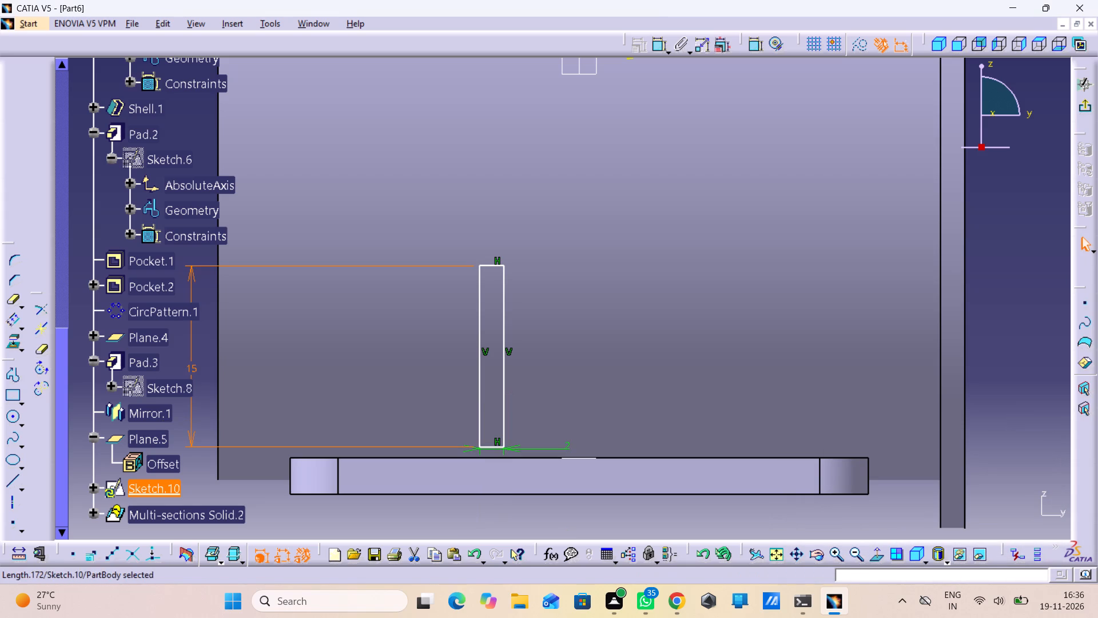
click(1080, 109)
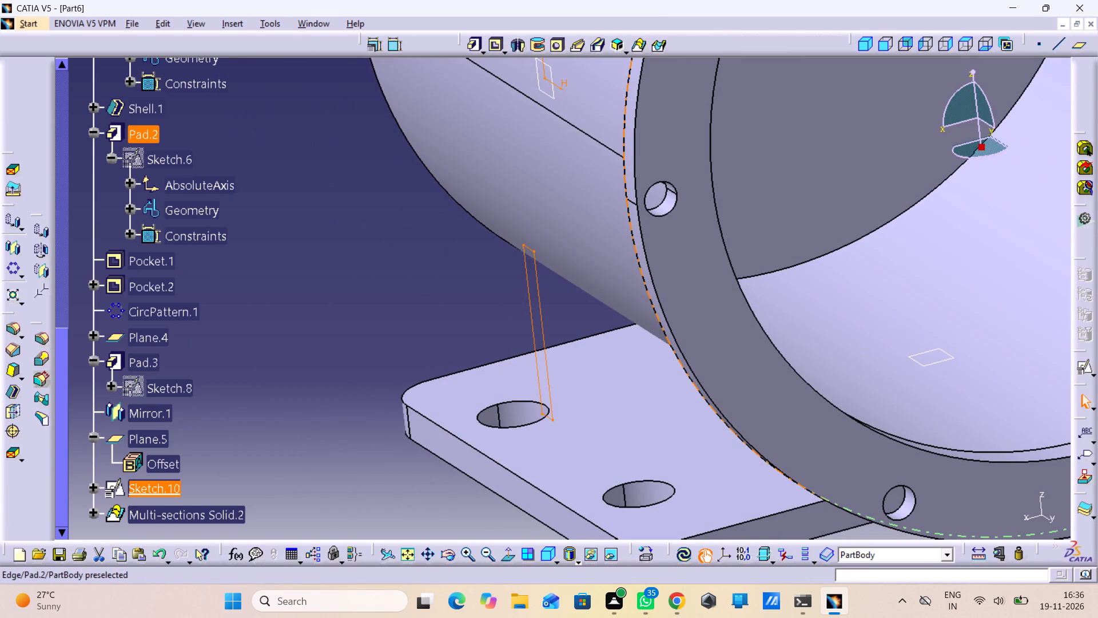
Pad the rectangle sketch 3 mm with the direction reversed toward the housing.
click(471, 45)
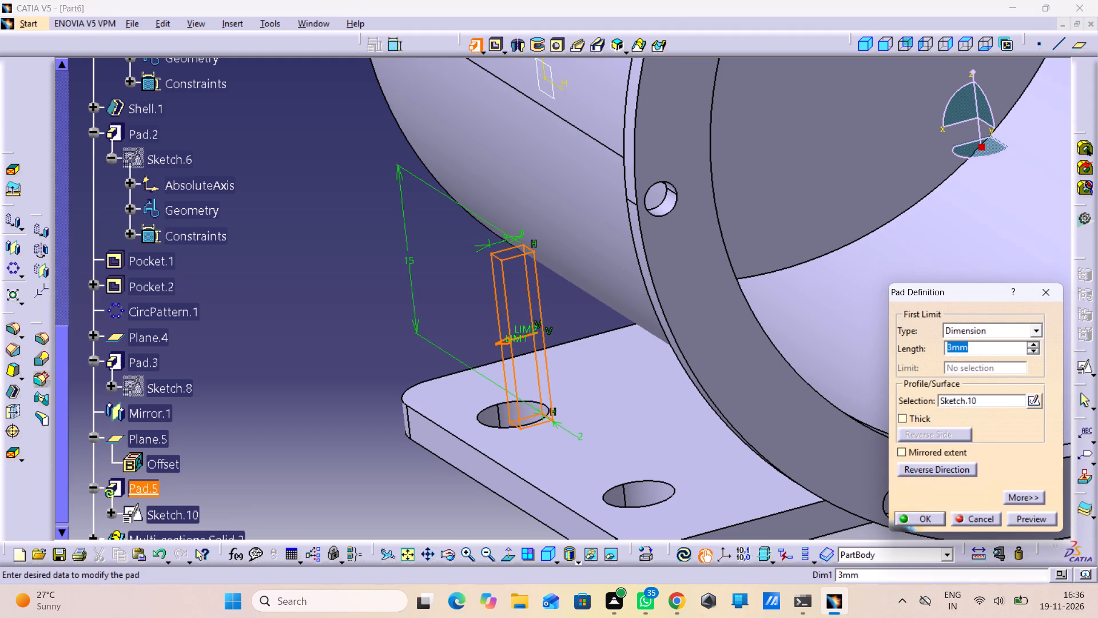
click(921, 474)
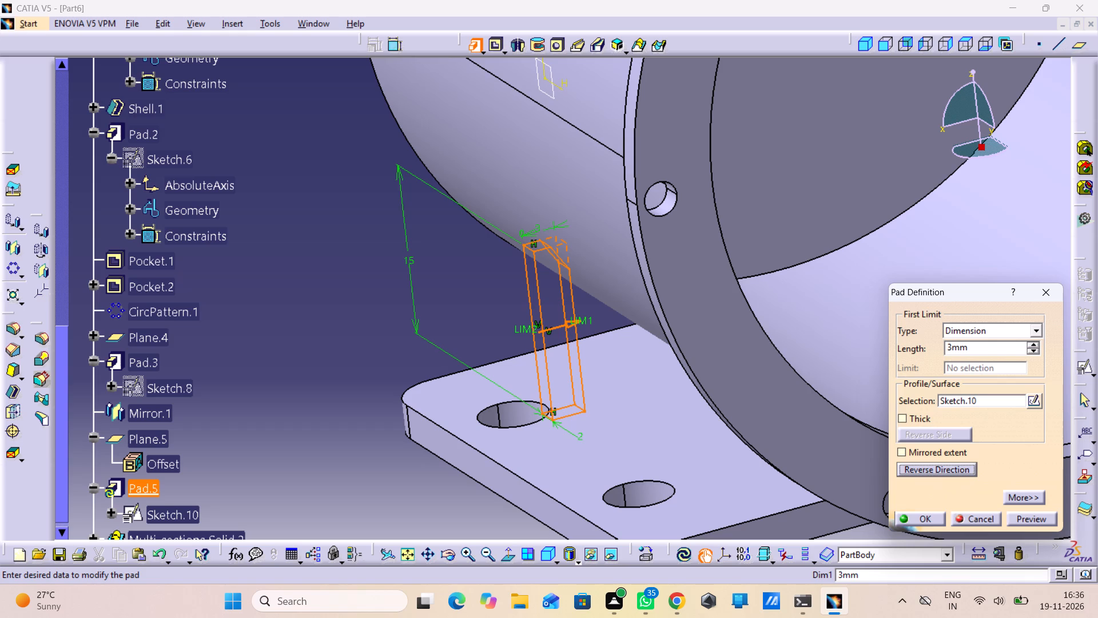
click(1014, 520)
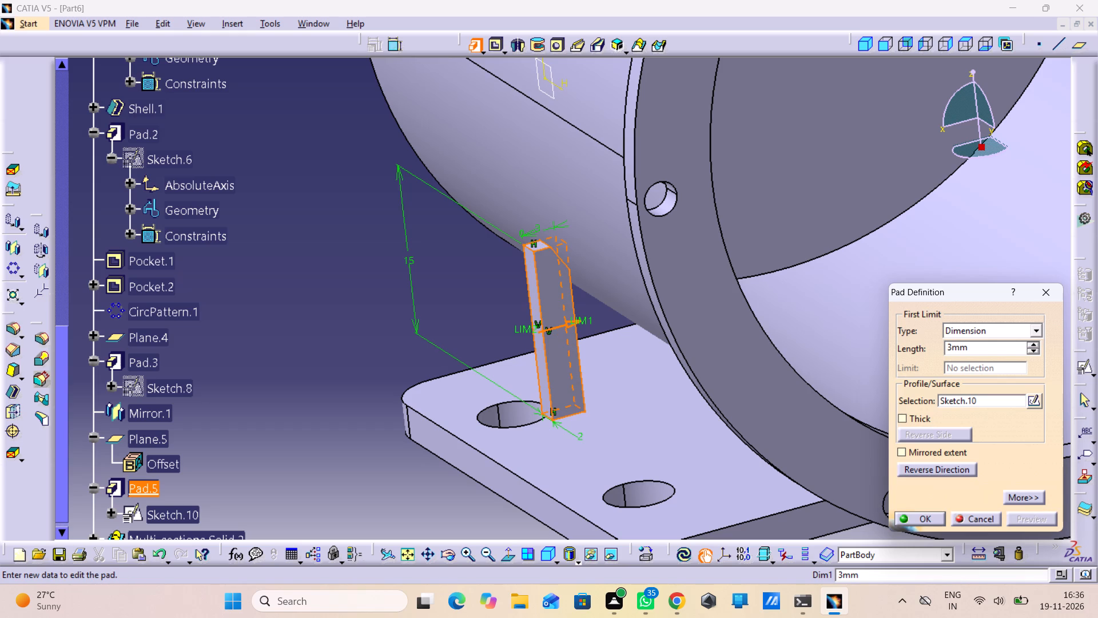
middle_drag(608, 380, 511, 408)
right_drag(608, 380, 511, 408)
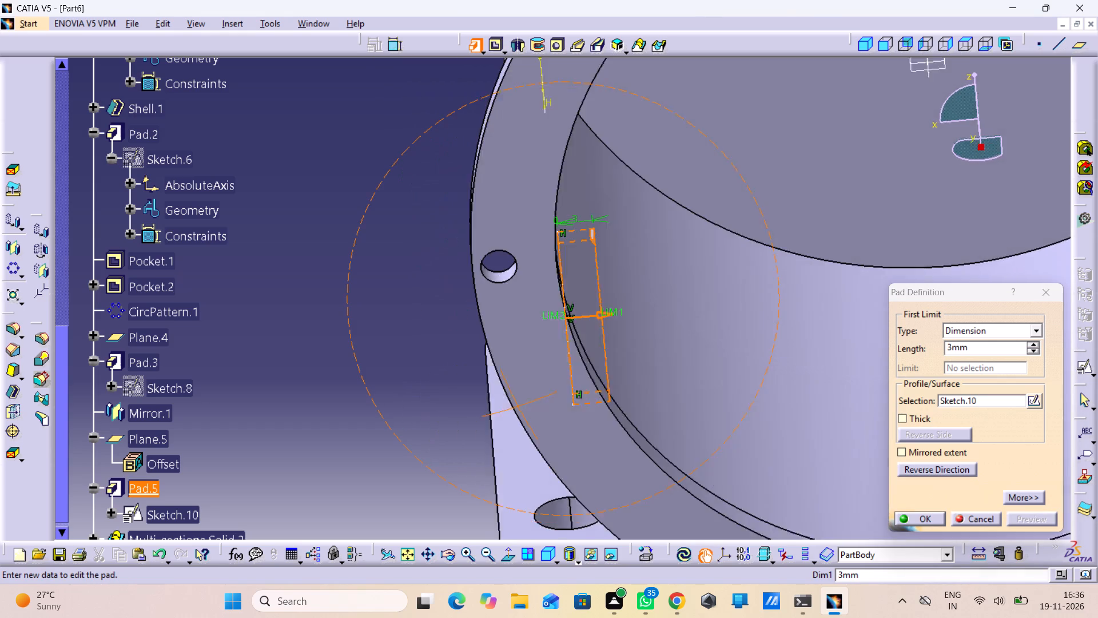
middle_drag(511, 408, 491, 320)
right_drag(511, 408, 491, 320)
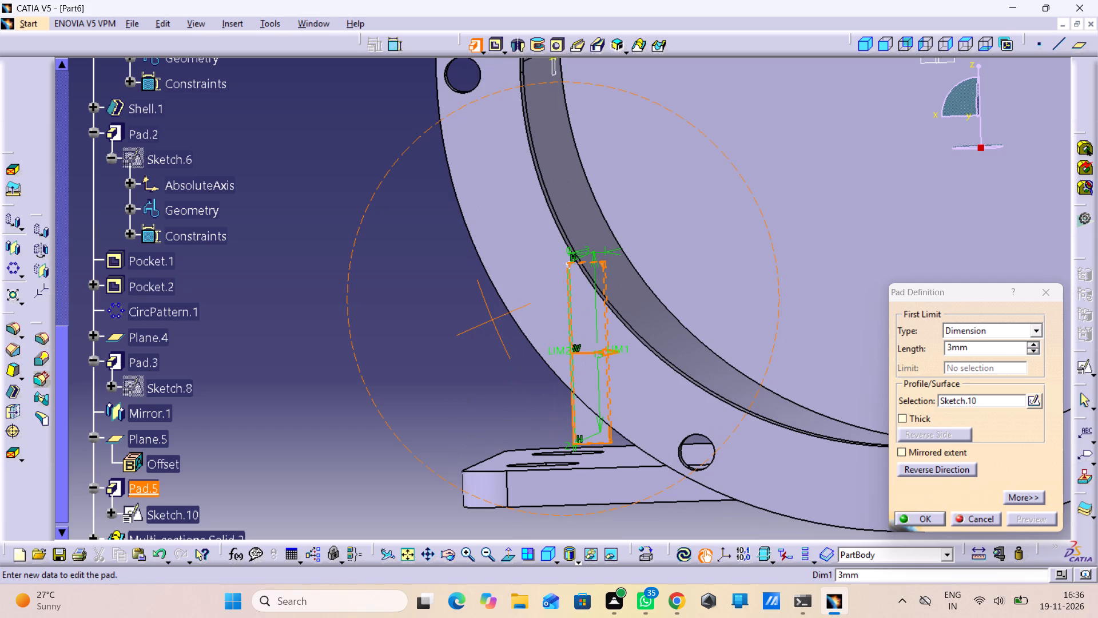
middle_drag(491, 320, 553, 343)
right_drag(491, 320, 553, 343)
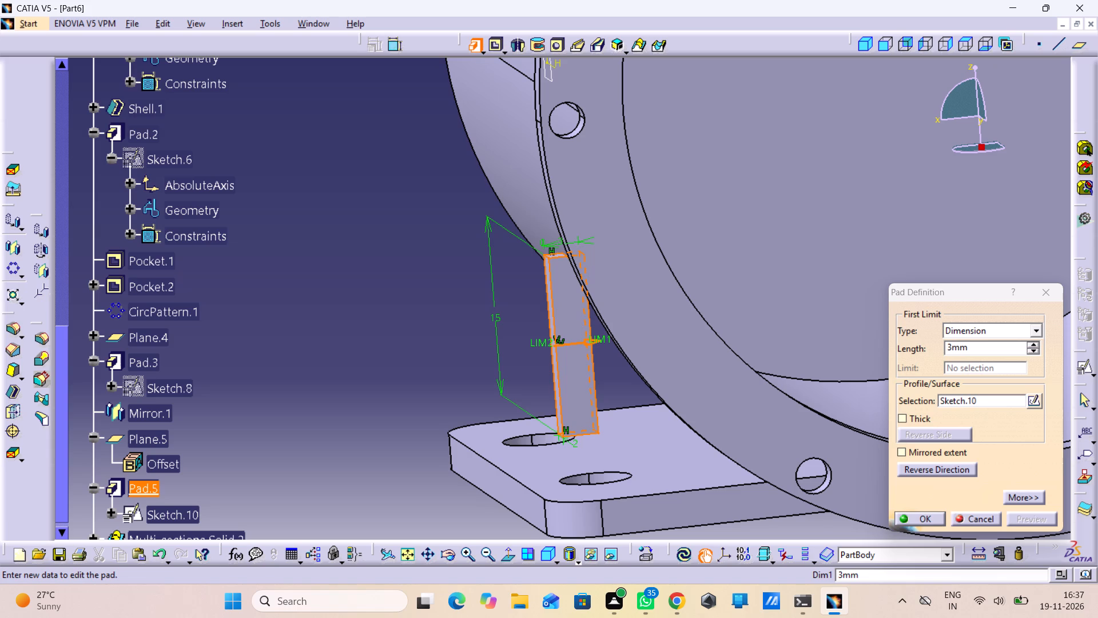
drag(900, 514, 911, 528)
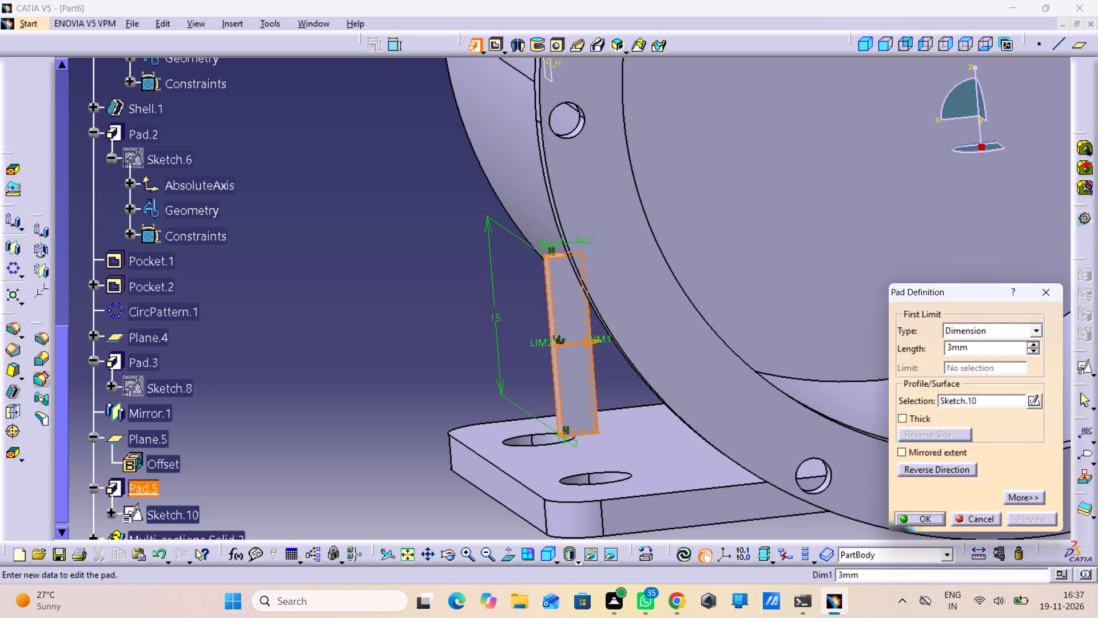
click(909, 518)
click(447, 367)
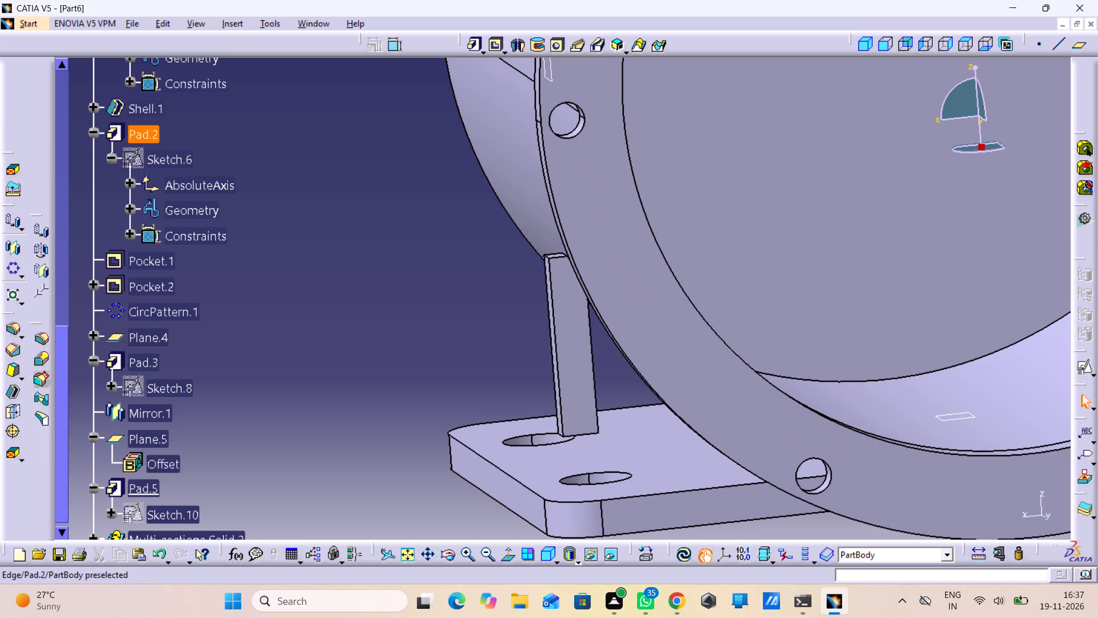
Set the offset of the rib's support plane from the yz plane to 30 mm and update the part.
click(550, 68)
click(550, 68)
double_click(550, 68)
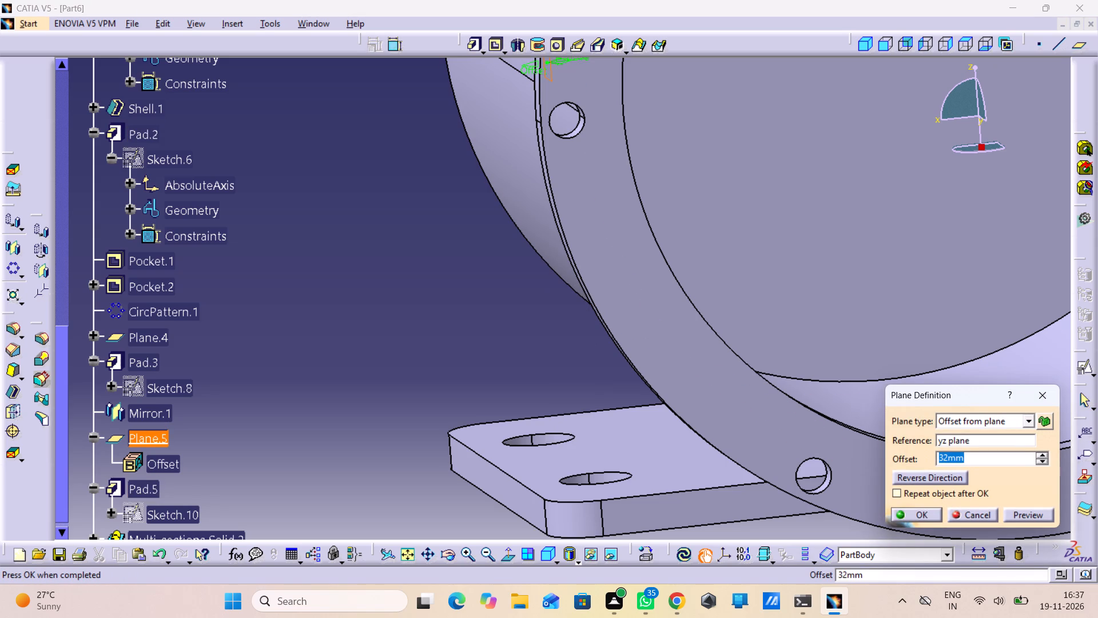
text(30)
key(Return)
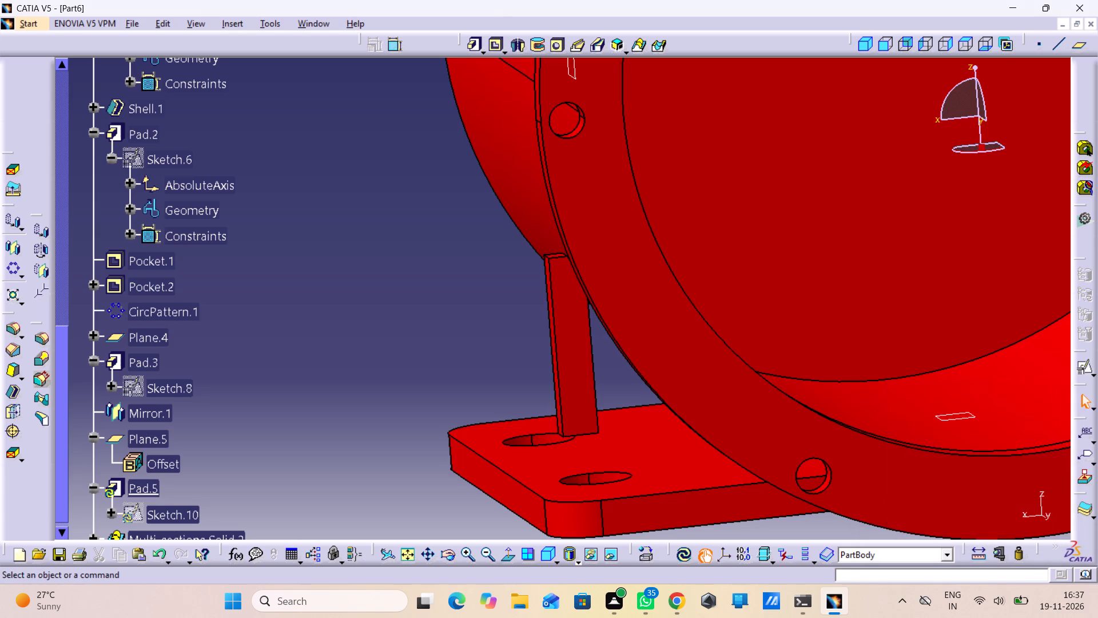
click(686, 553)
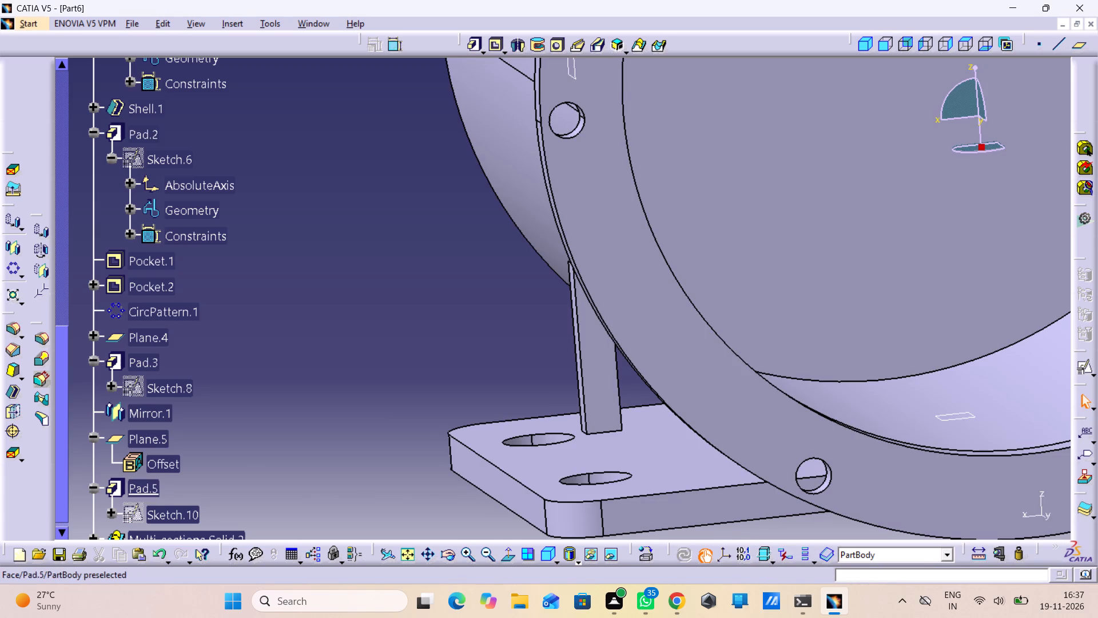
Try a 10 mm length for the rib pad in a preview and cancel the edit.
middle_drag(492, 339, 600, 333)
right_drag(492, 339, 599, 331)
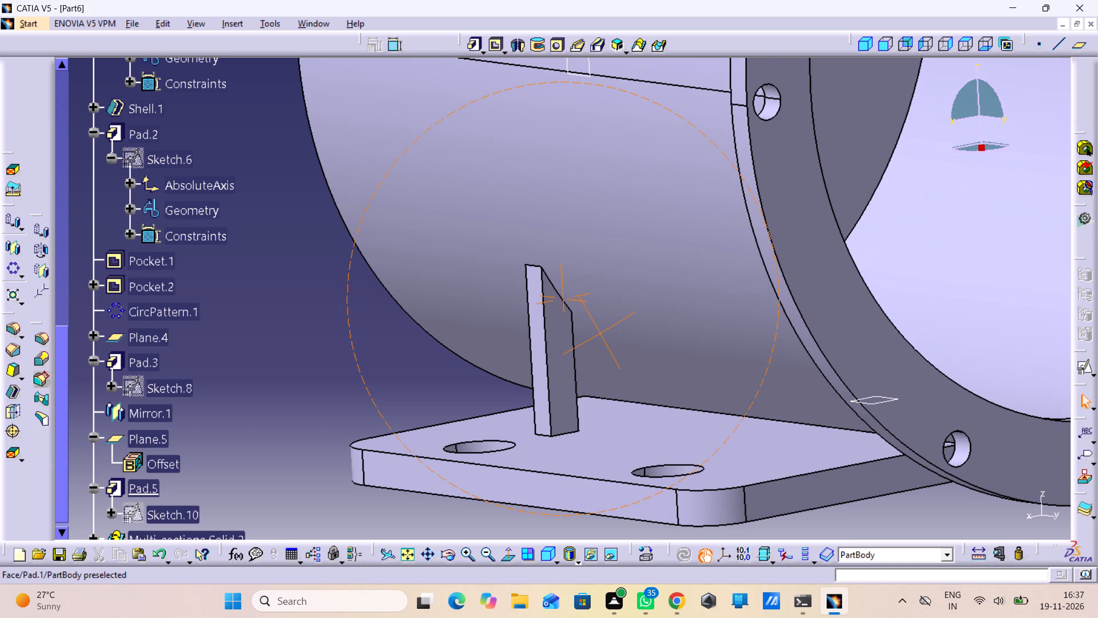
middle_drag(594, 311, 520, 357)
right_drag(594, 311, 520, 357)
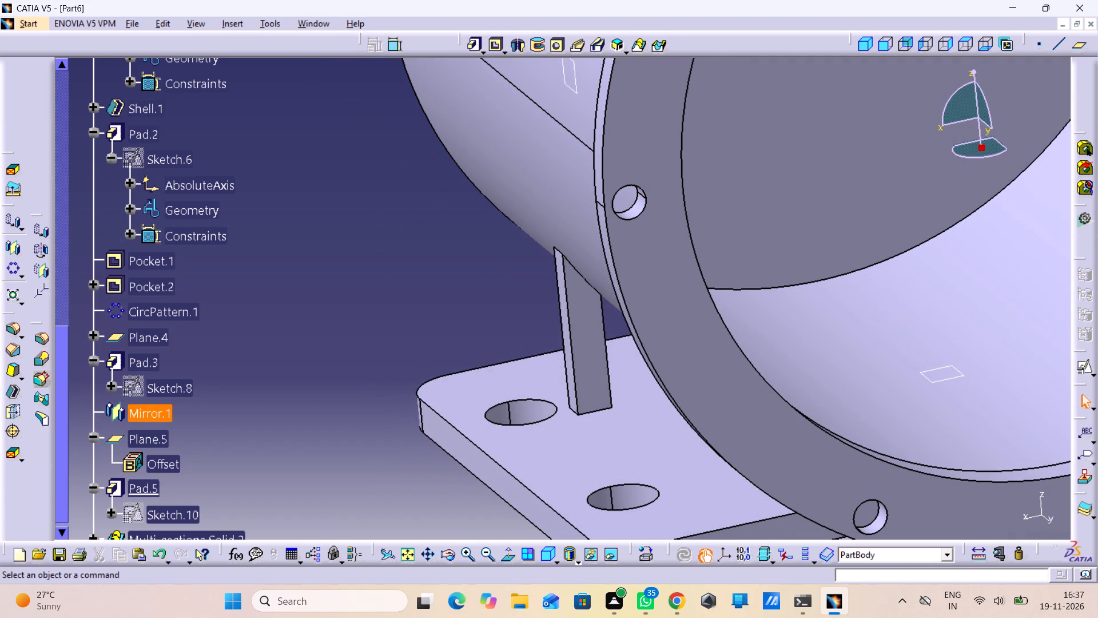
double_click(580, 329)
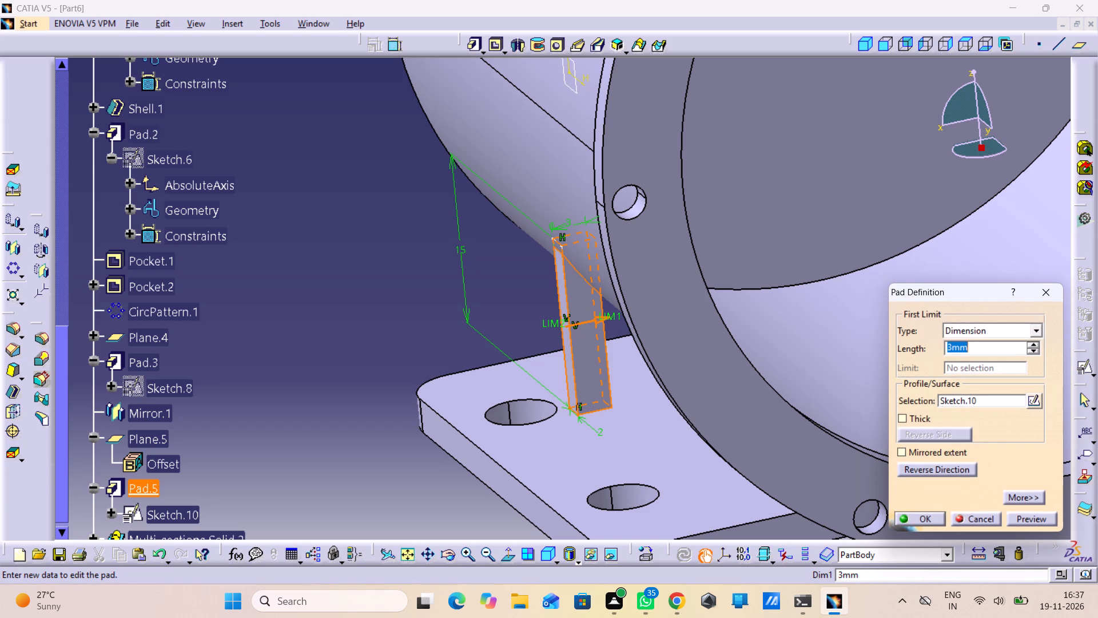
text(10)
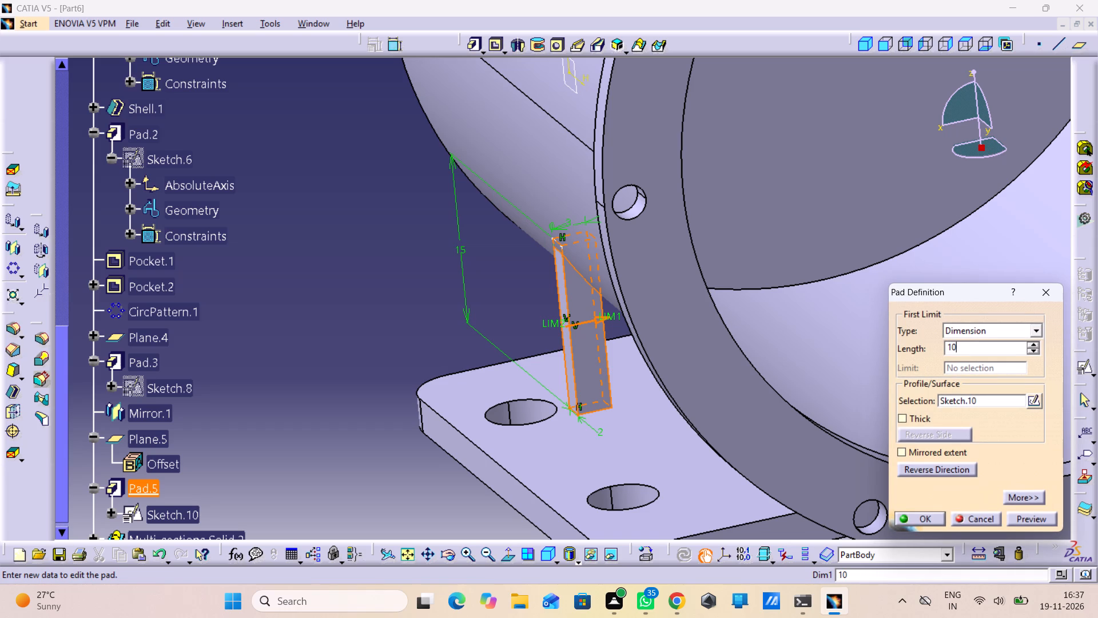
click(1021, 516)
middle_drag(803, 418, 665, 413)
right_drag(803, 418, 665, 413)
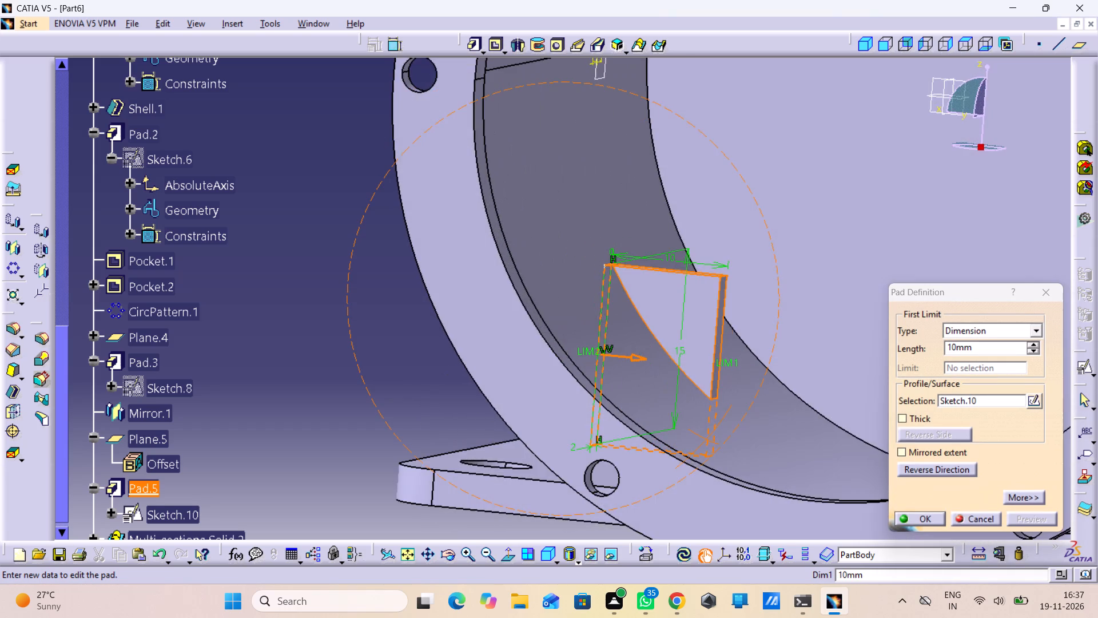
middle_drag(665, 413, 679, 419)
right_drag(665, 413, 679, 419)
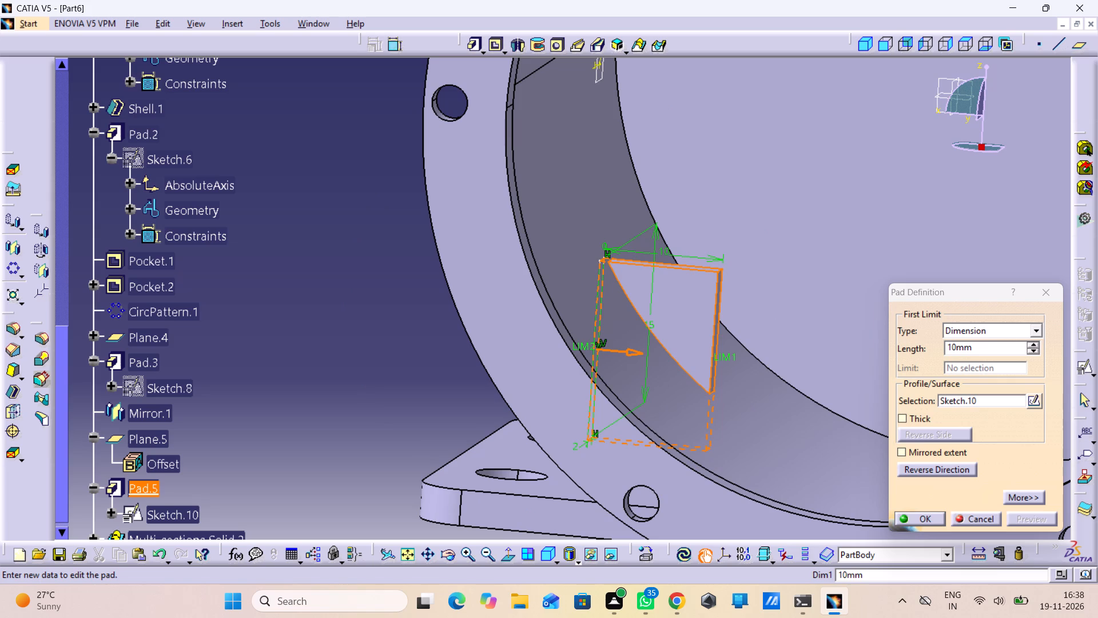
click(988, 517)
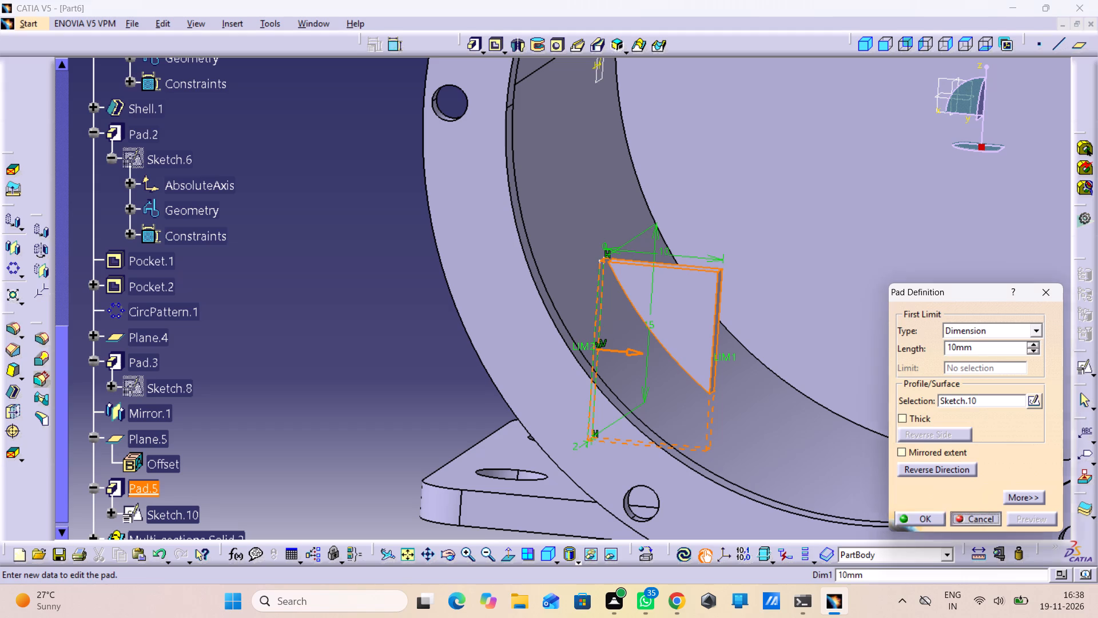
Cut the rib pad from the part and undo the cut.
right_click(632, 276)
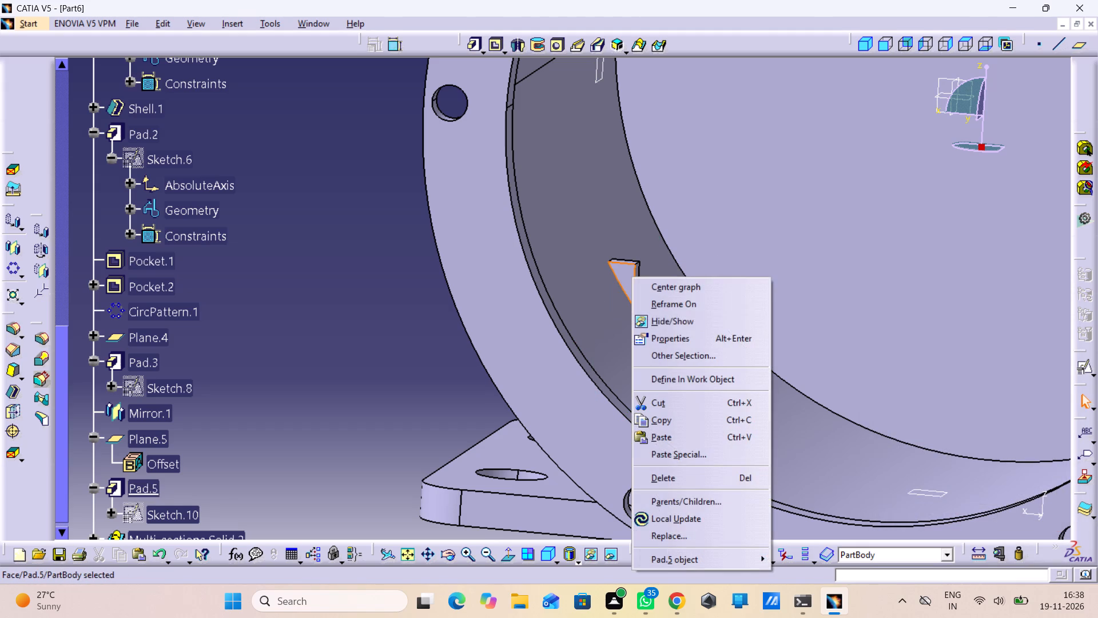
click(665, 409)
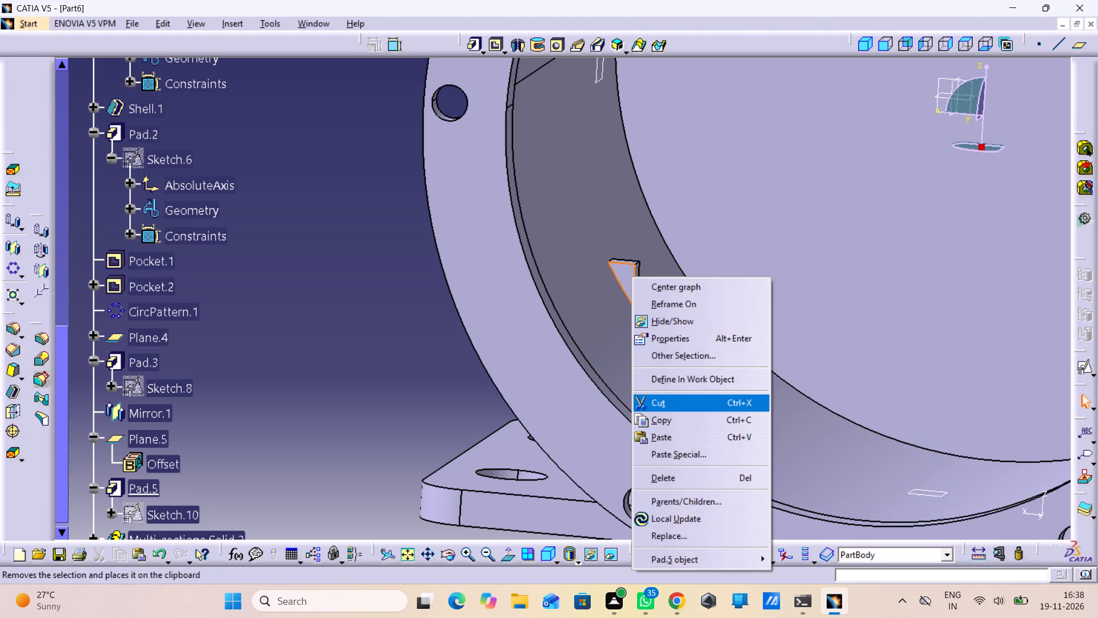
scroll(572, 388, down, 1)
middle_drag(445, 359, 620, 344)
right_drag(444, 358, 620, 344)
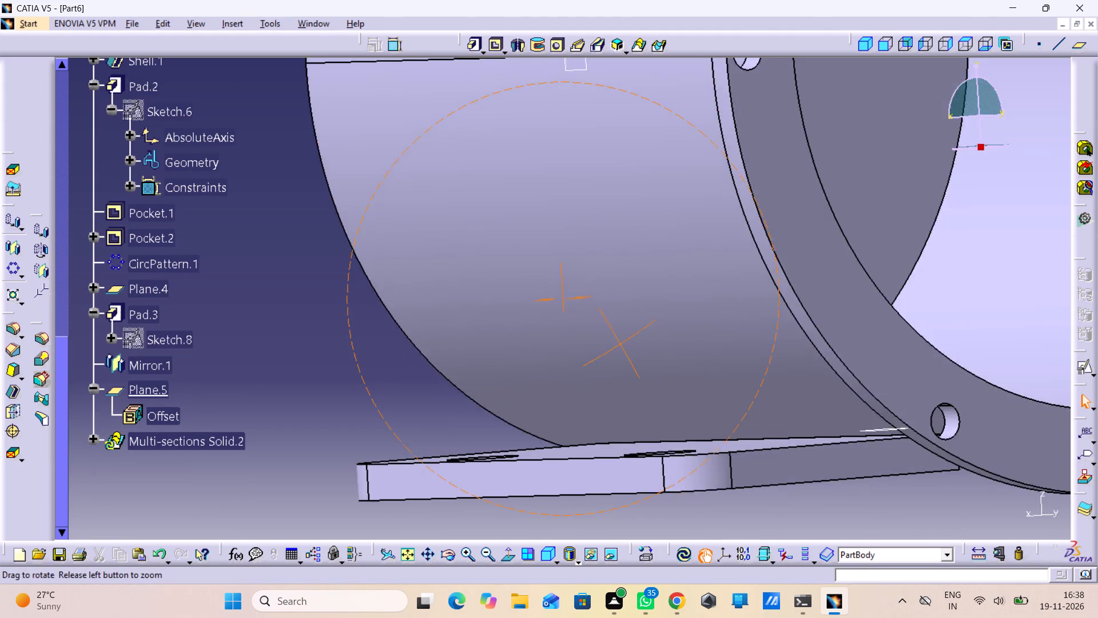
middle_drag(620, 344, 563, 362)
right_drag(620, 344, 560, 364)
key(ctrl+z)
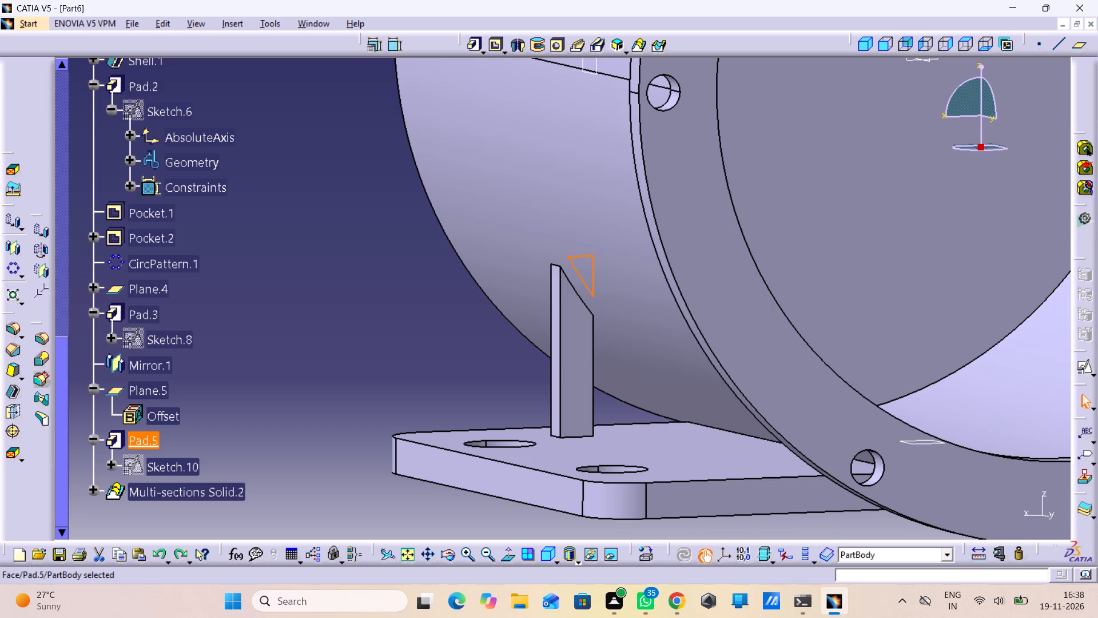
Open the rib pad's rectangle sketch and set the rectangle's height to 13 mm.
double_click(181, 471)
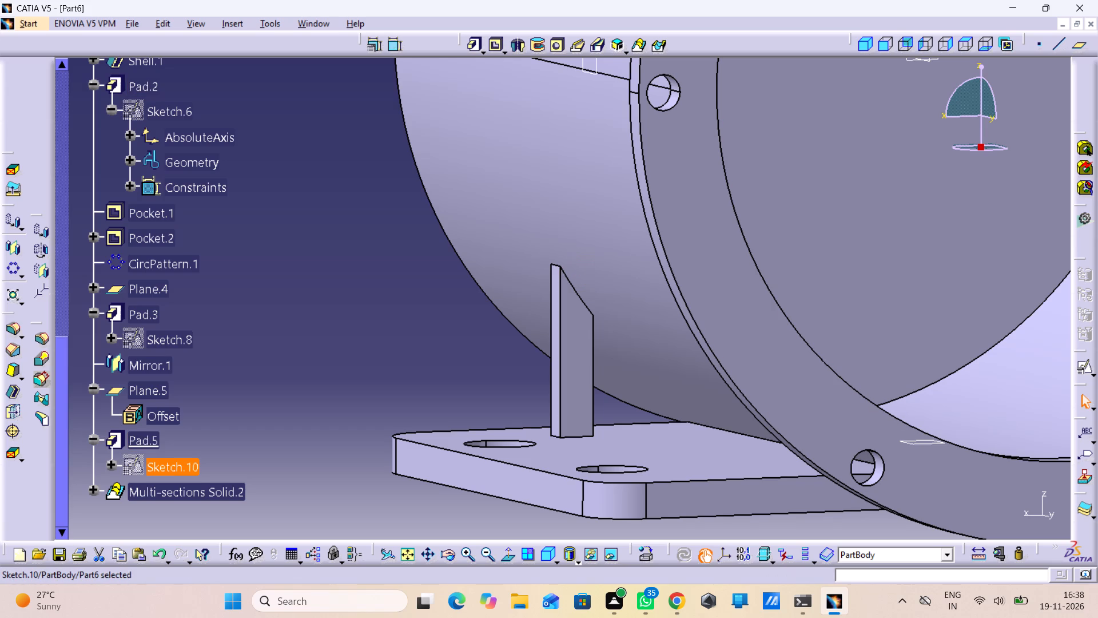
double_click(162, 462)
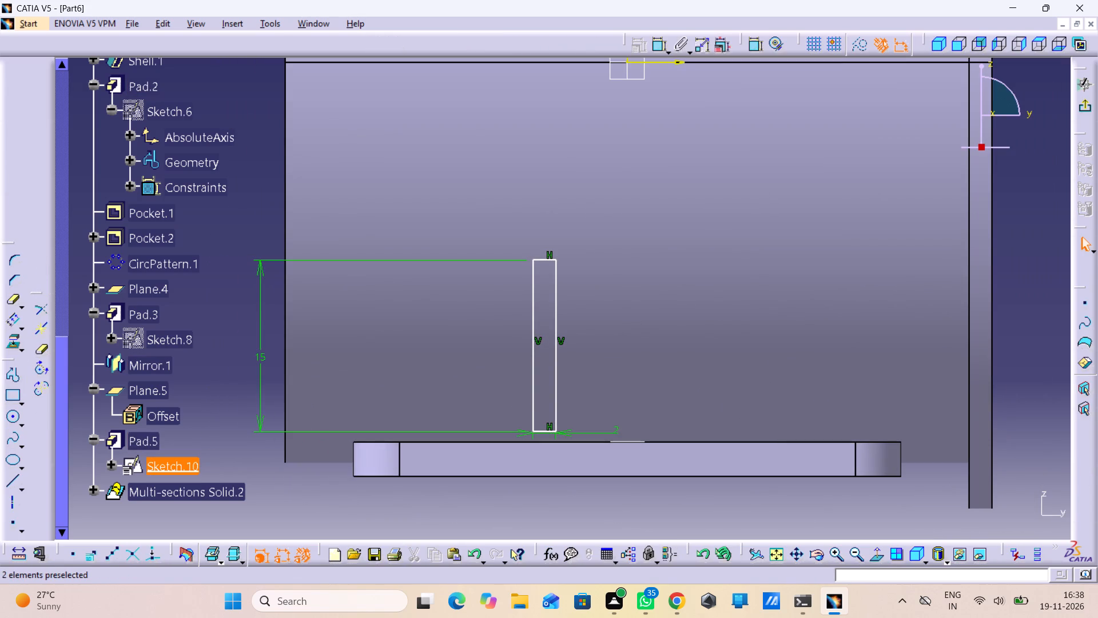
double_click(264, 359)
text(13)
key(Return)
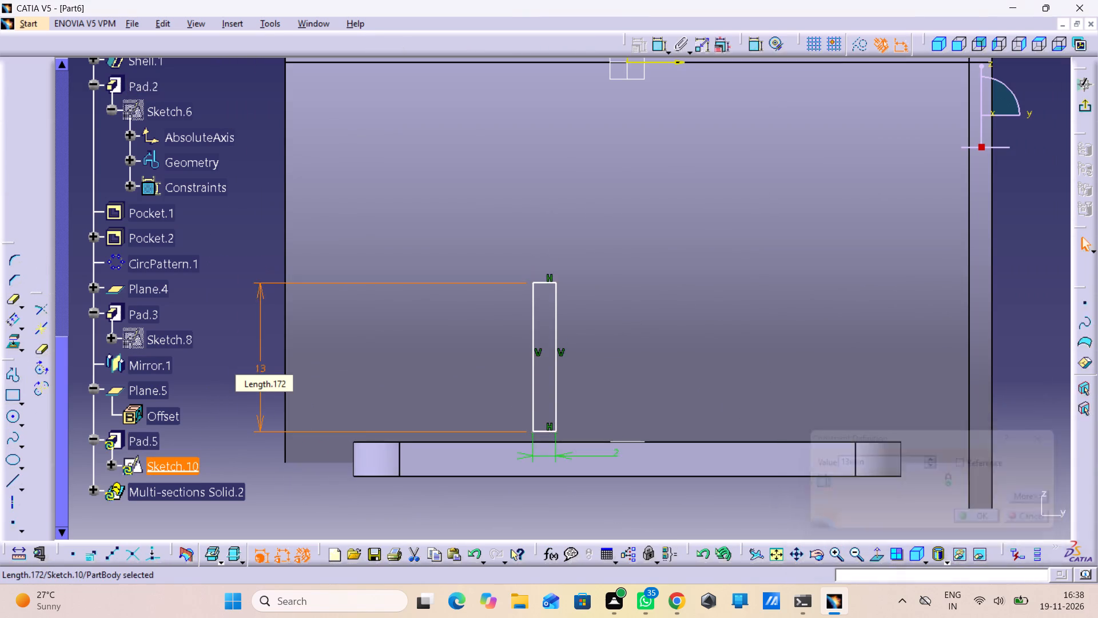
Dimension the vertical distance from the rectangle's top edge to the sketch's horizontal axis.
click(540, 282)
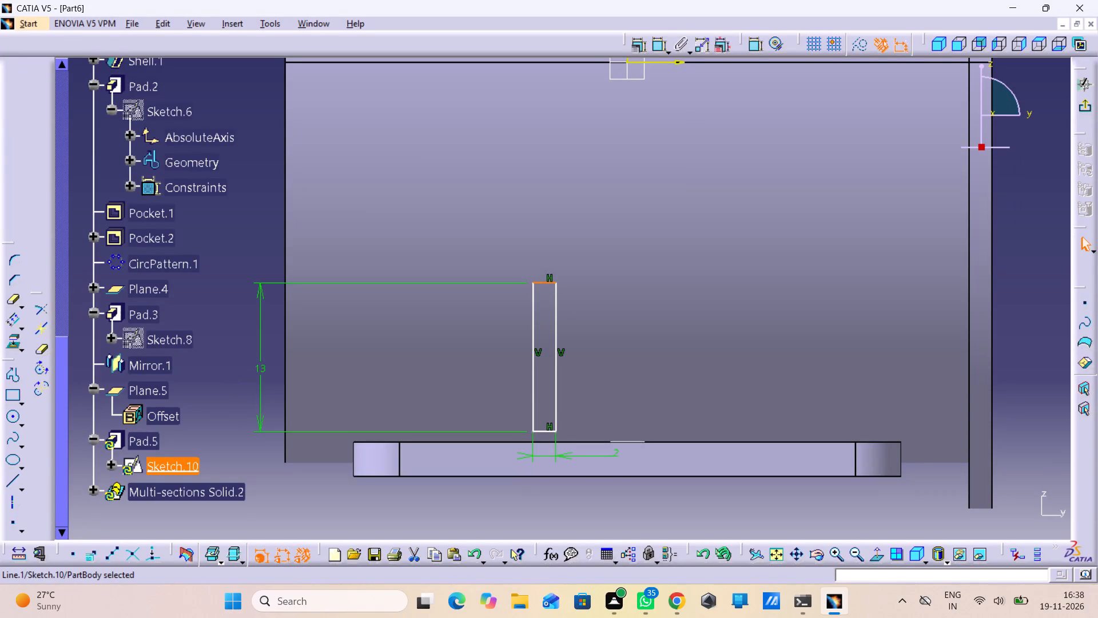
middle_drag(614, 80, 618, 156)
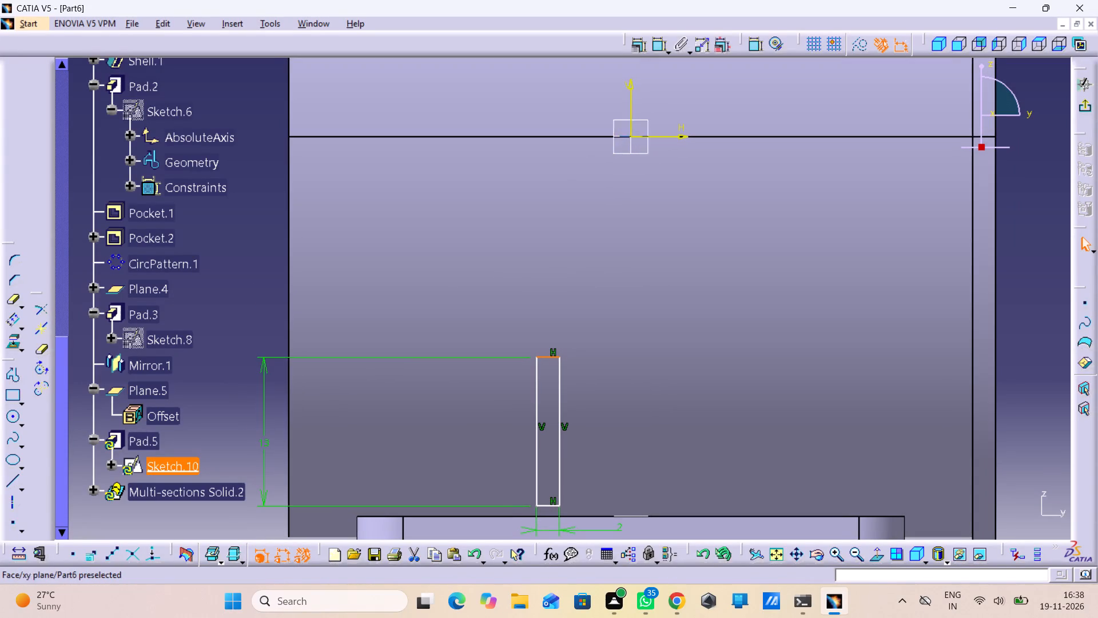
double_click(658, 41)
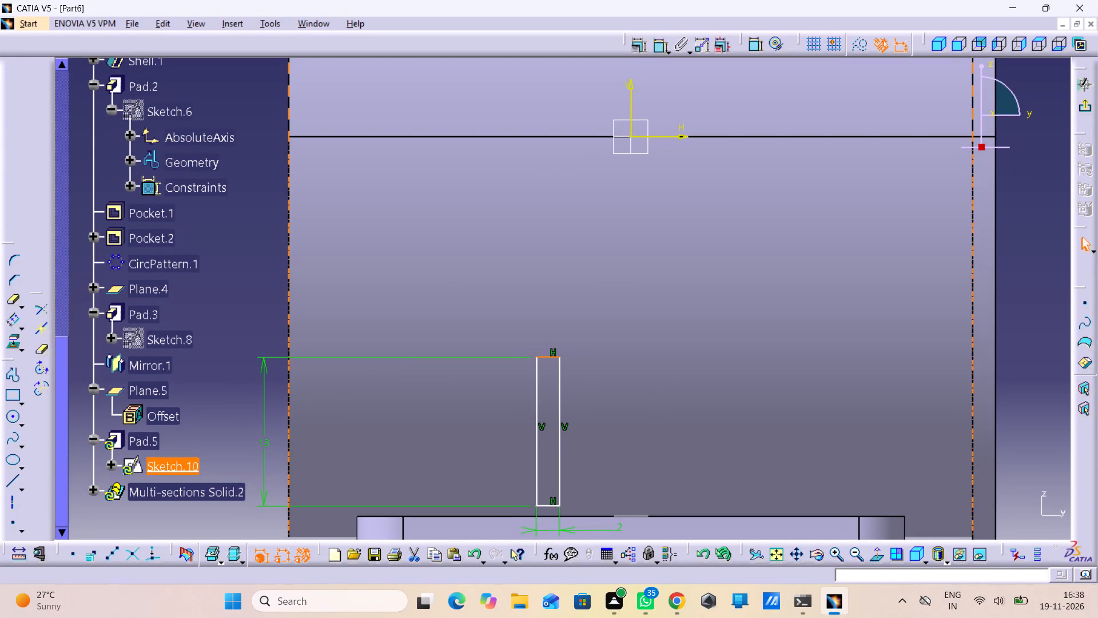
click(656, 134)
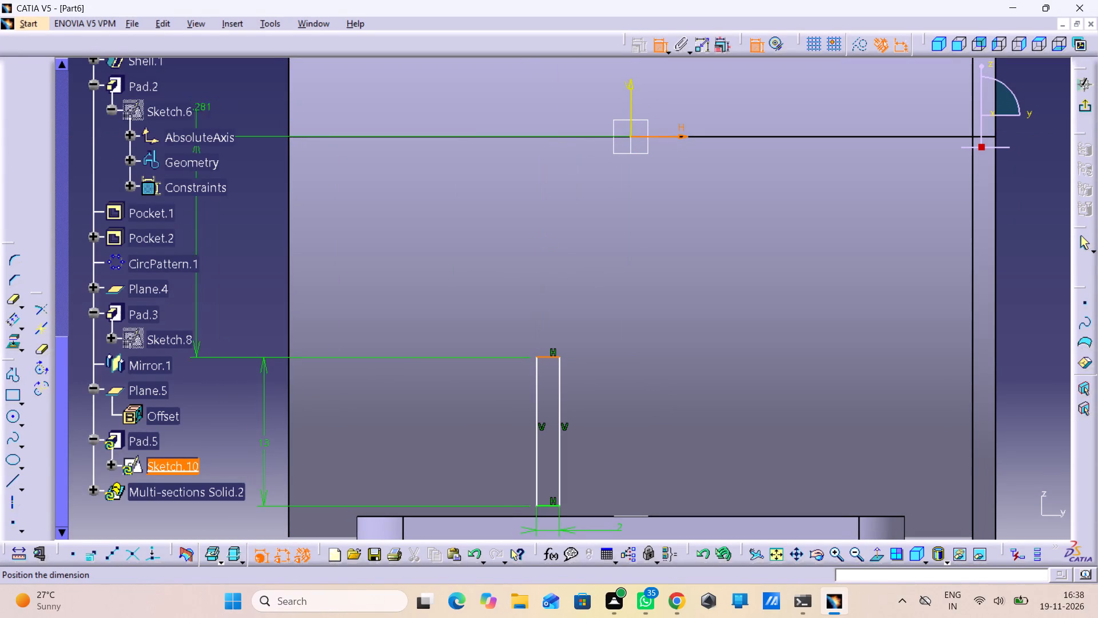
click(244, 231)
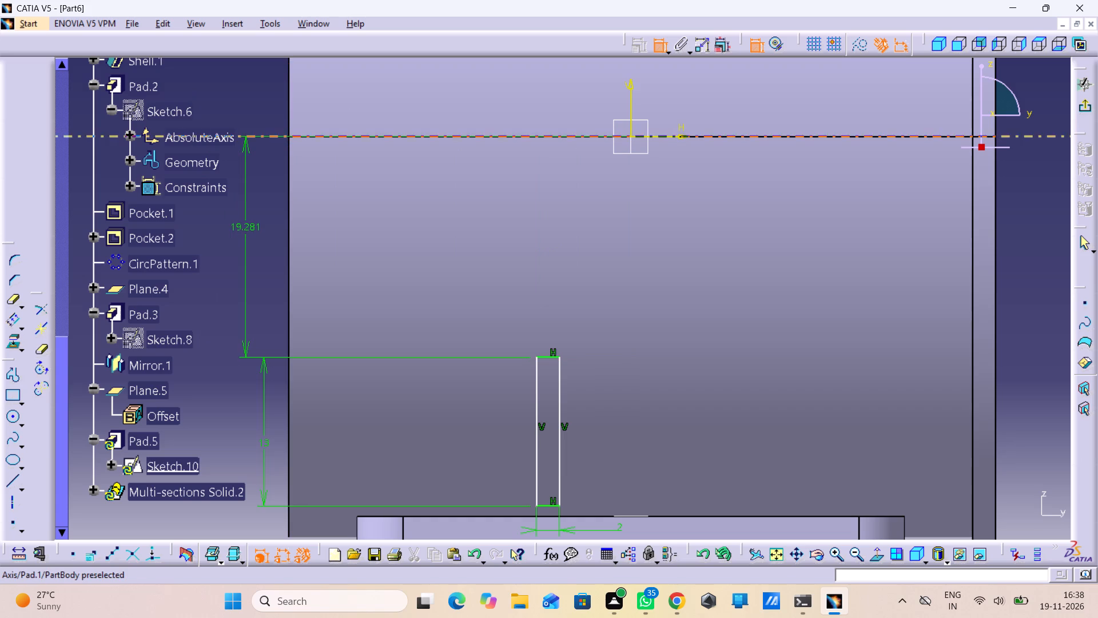
Constrain the rectangle's bottom edge coincident with the mounting plate's top face.
middle_drag(511, 366, 512, 274)
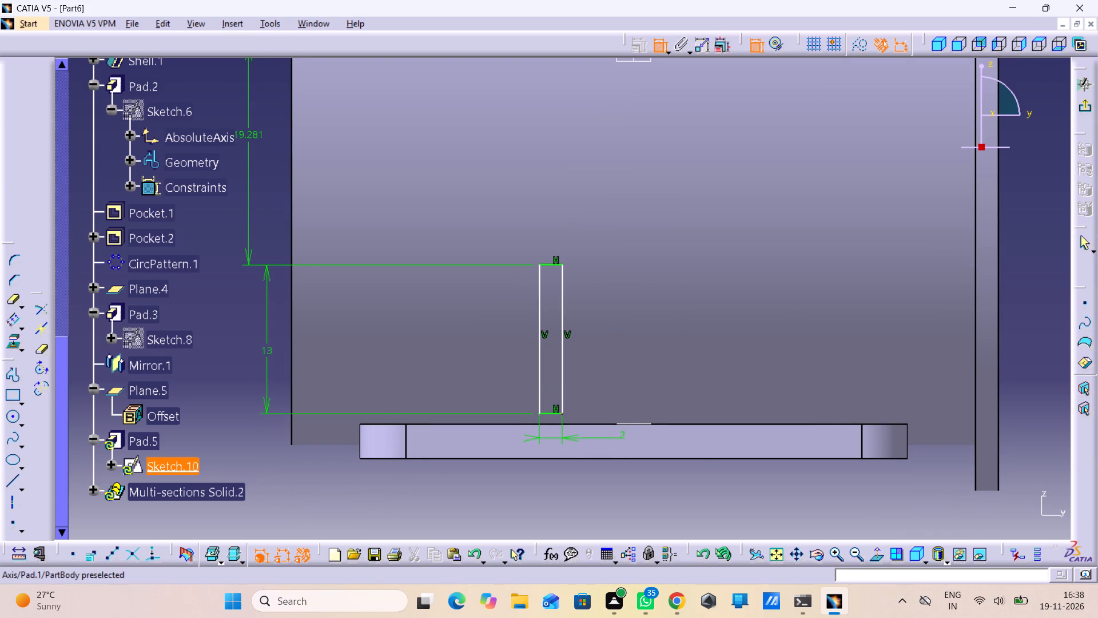
middle_drag(589, 371, 585, 435)
right_drag(586, 373, 578, 426)
click(546, 406)
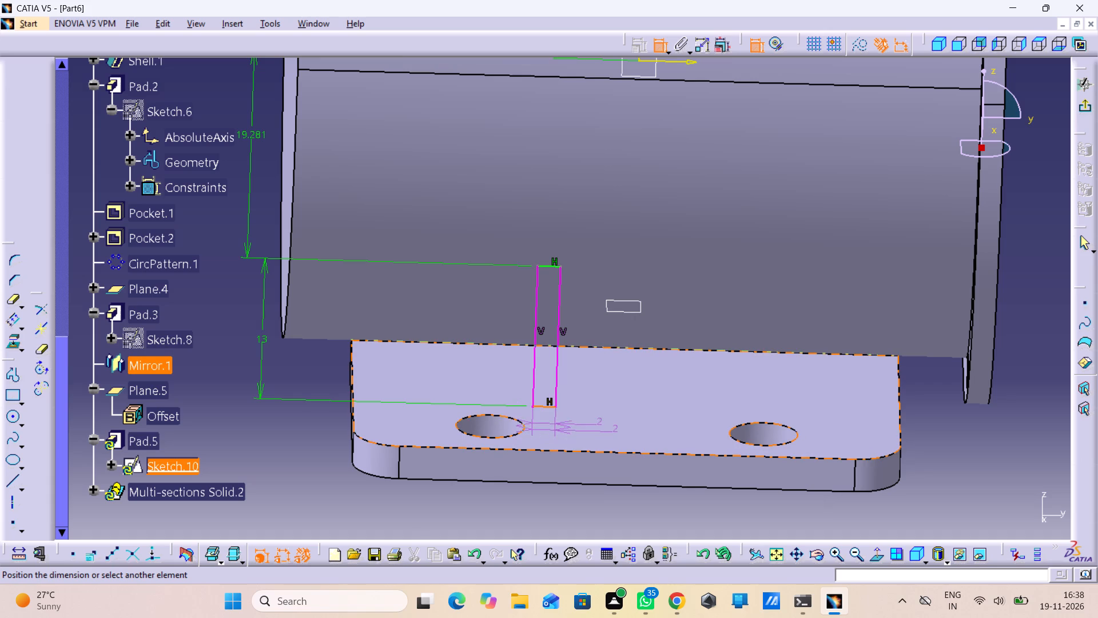
click(632, 434)
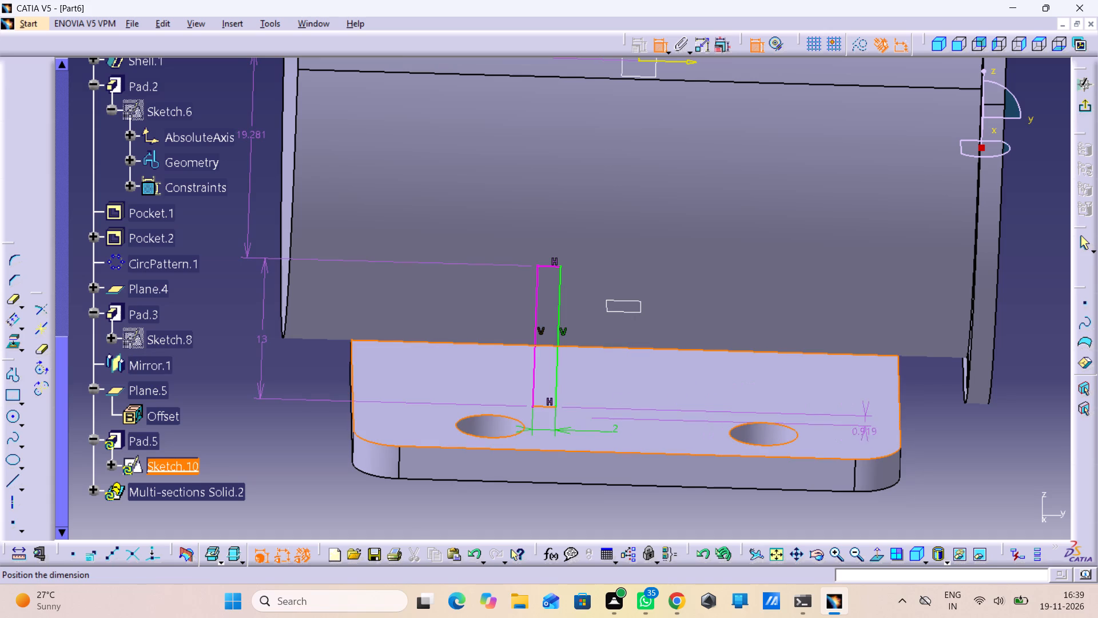
right_click(937, 446)
drag(963, 393, 962, 398)
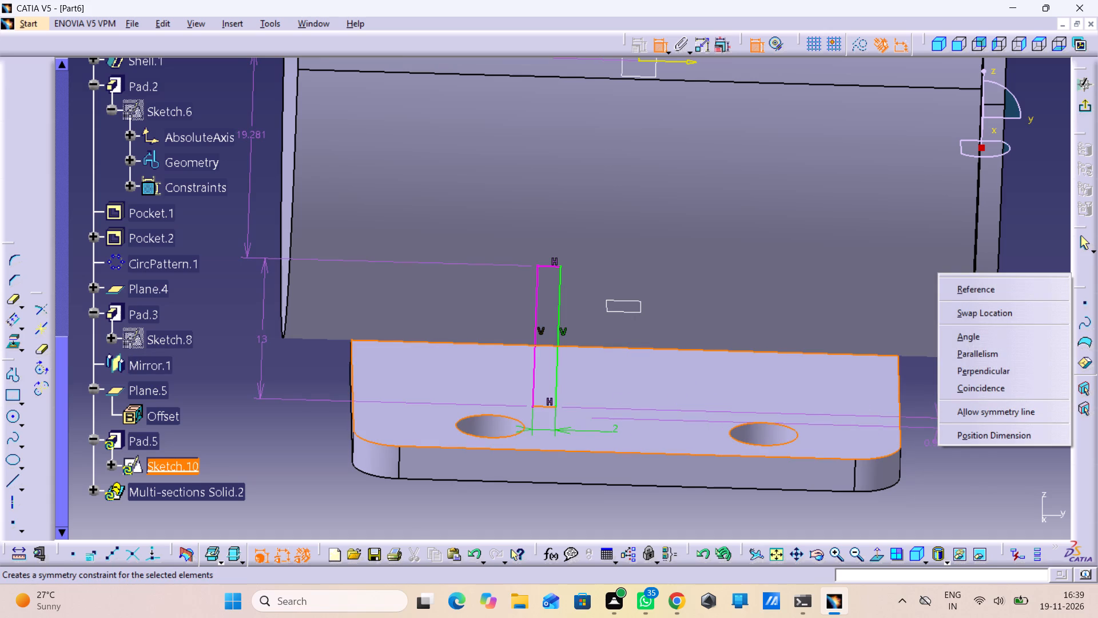
click(968, 383)
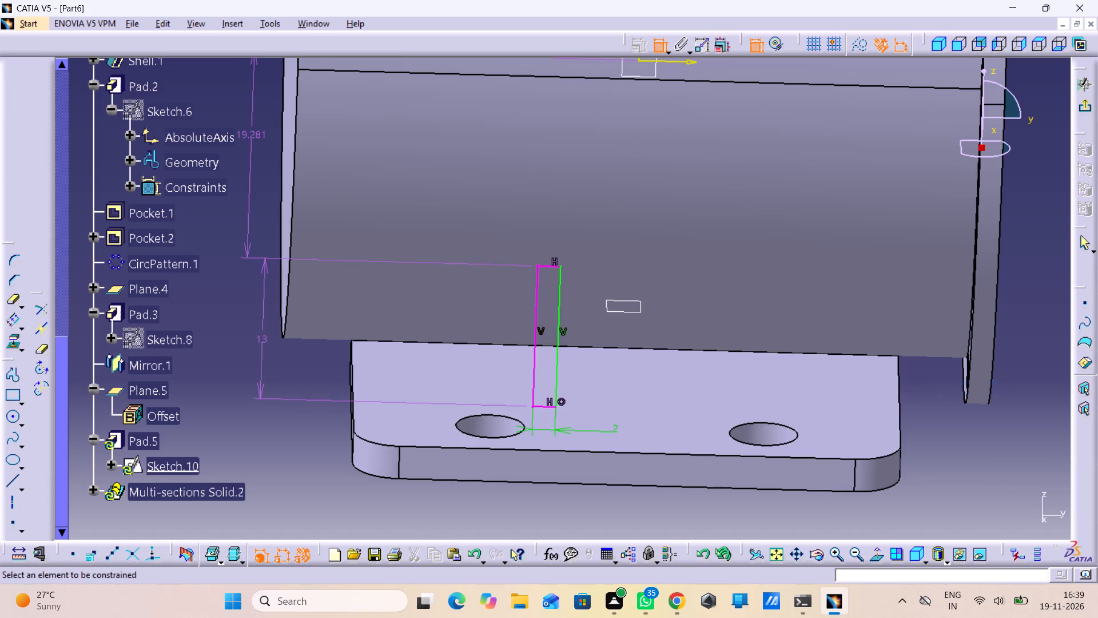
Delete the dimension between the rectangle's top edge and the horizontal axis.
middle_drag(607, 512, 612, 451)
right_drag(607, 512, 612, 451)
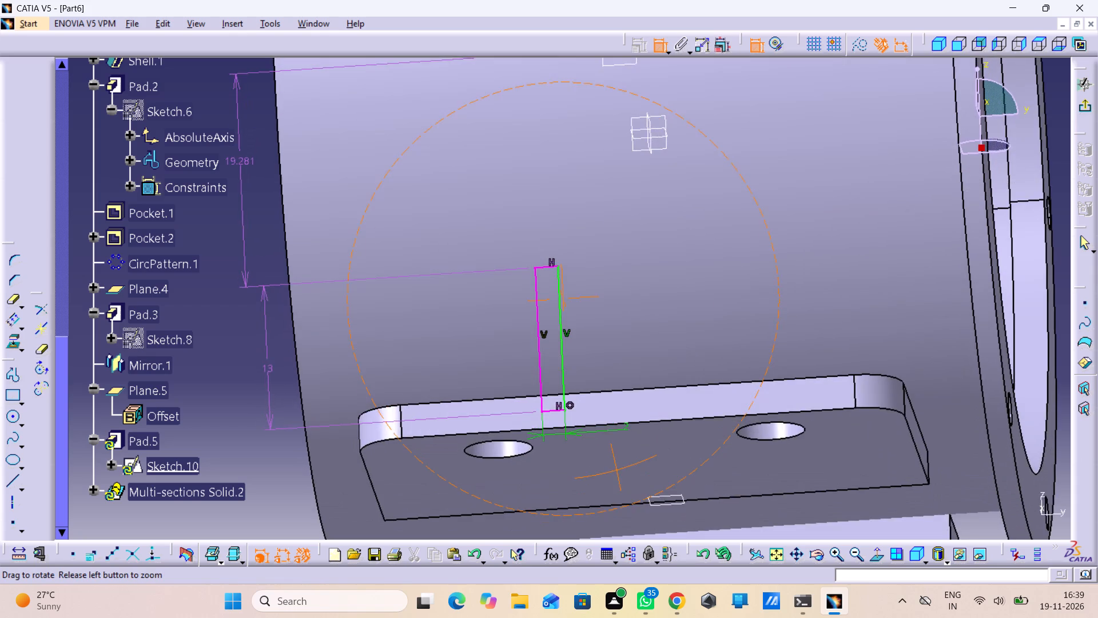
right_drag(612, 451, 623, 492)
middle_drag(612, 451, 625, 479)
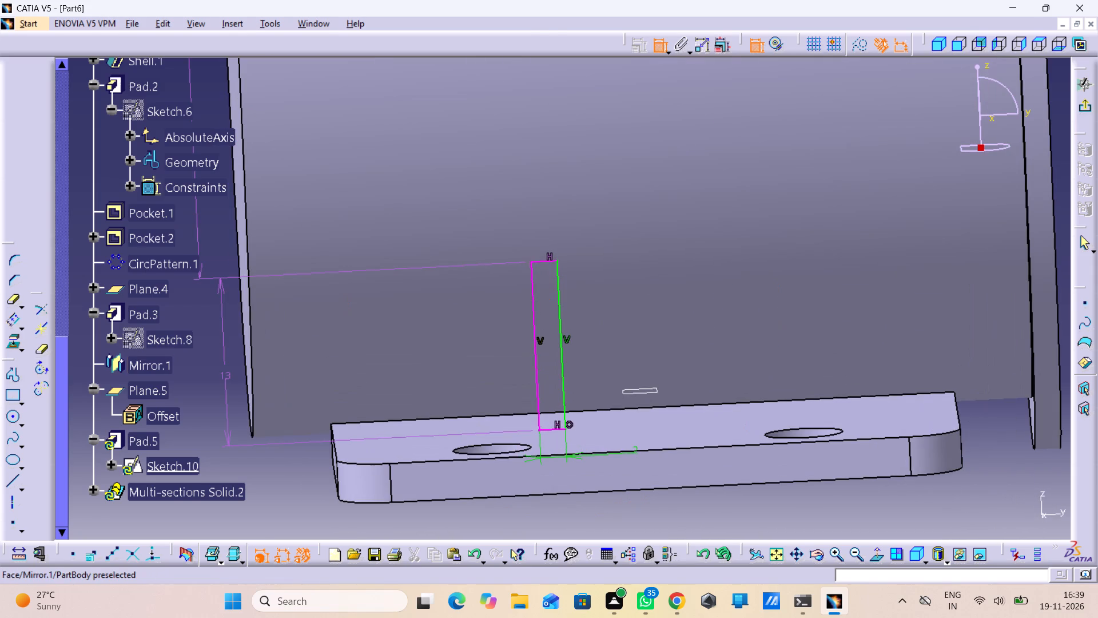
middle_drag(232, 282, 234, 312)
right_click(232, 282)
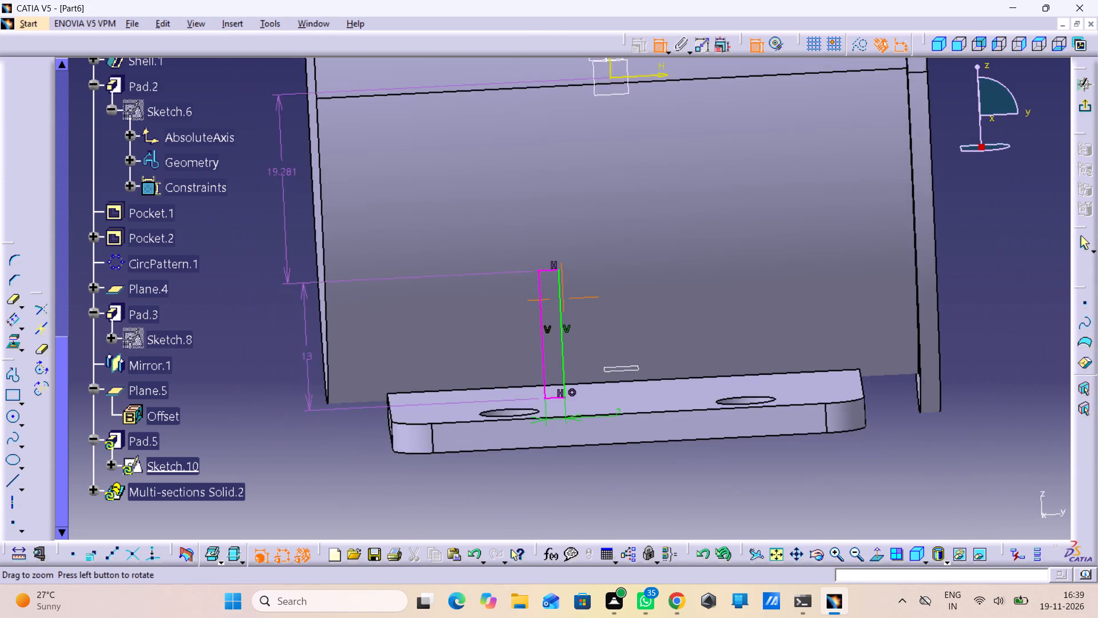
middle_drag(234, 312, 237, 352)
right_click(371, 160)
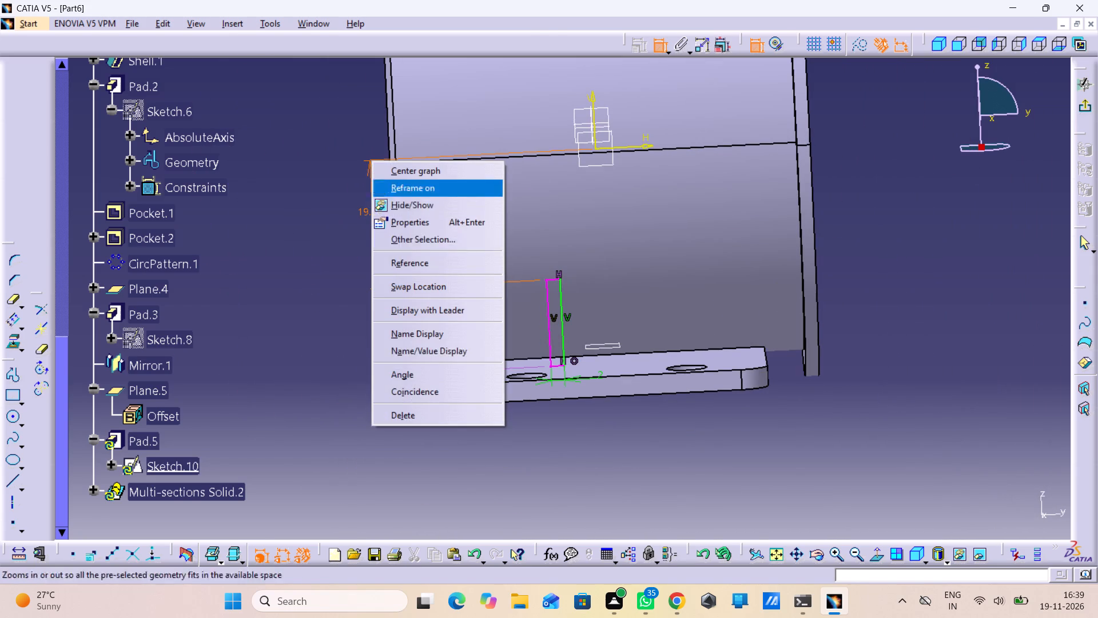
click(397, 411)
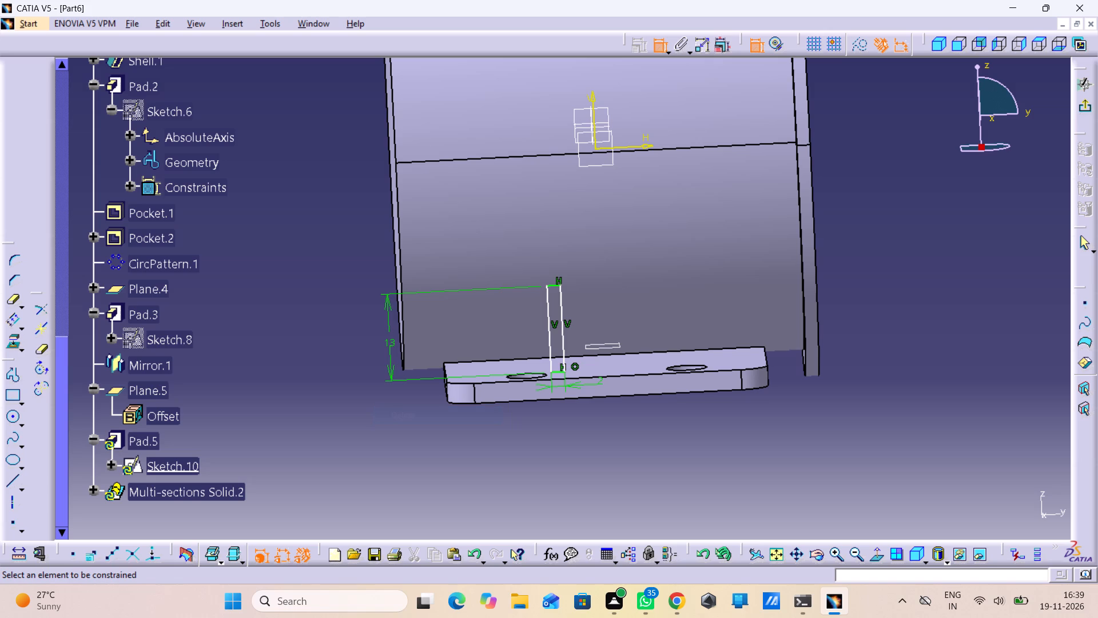
Dimension the distance from the rectangle's vertical edge farther from the flange to the housing's end edge opposite the flange.
click(373, 451)
click(875, 558)
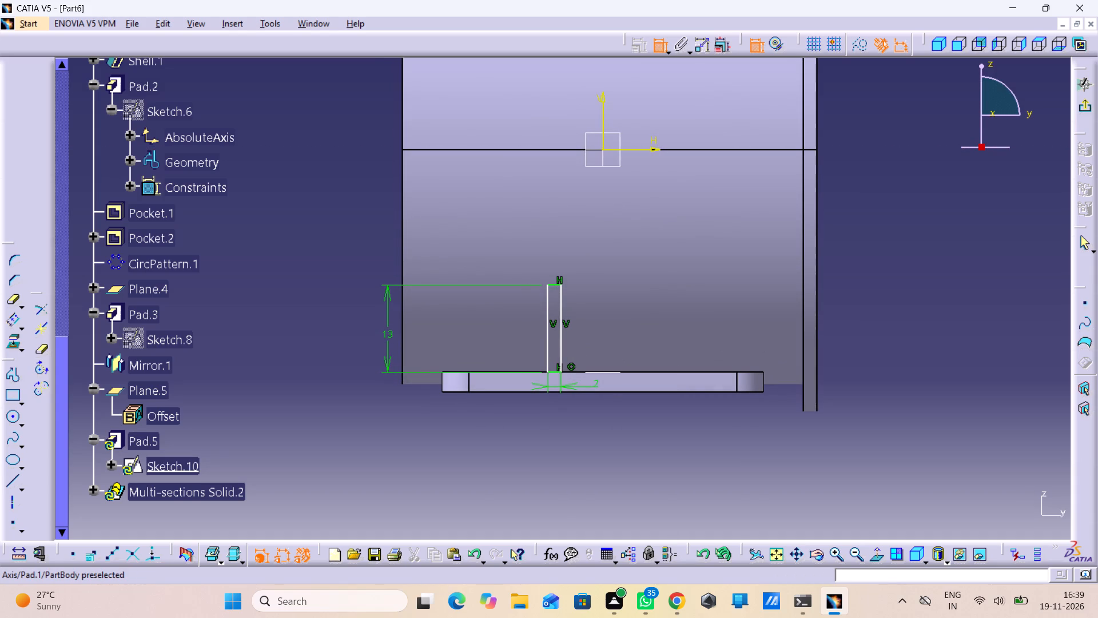
click(547, 342)
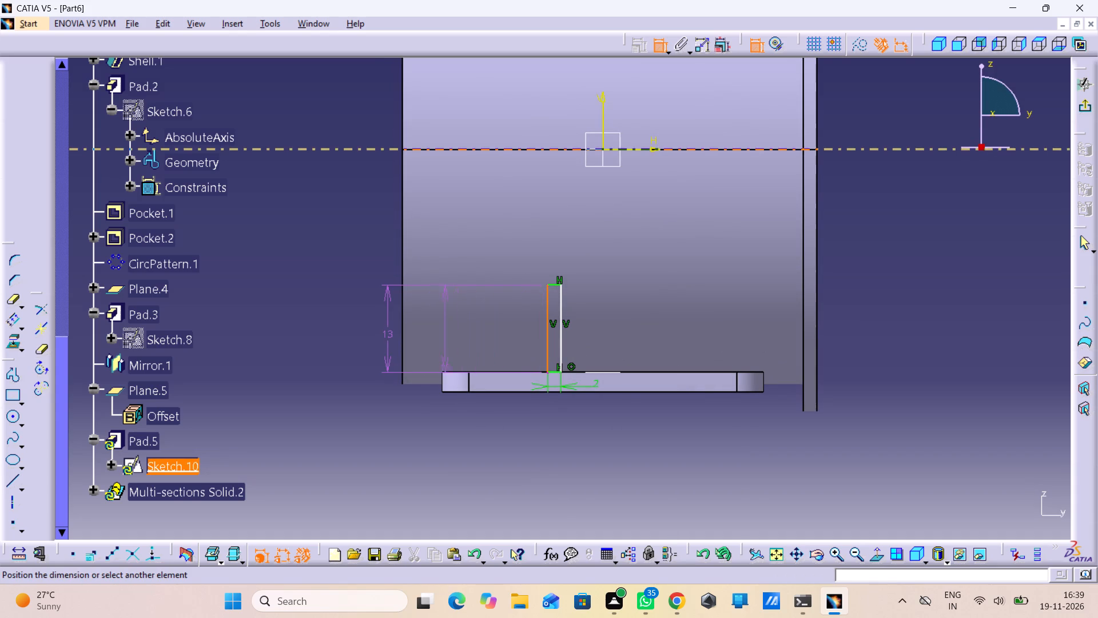
middle_drag(428, 367, 426, 414)
right_drag(428, 367, 426, 414)
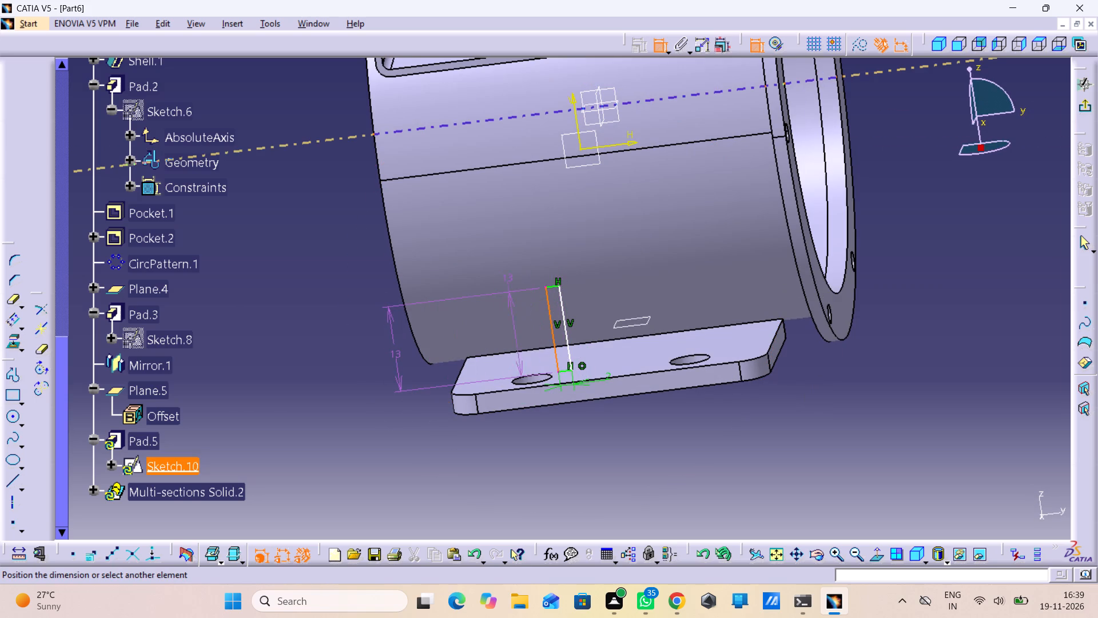
click(397, 259)
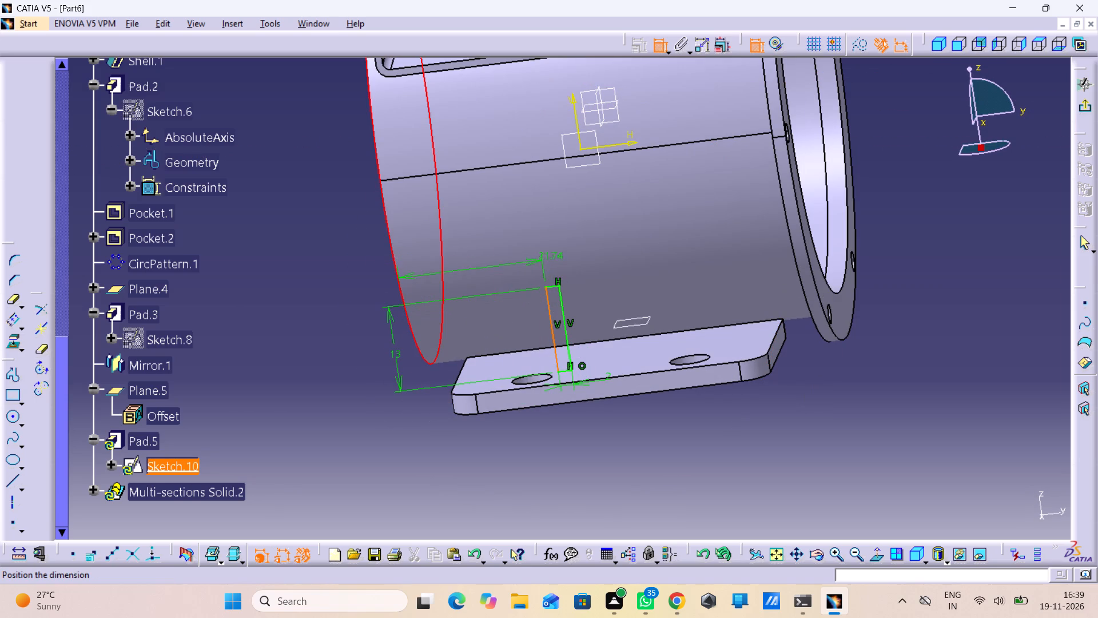
click(531, 221)
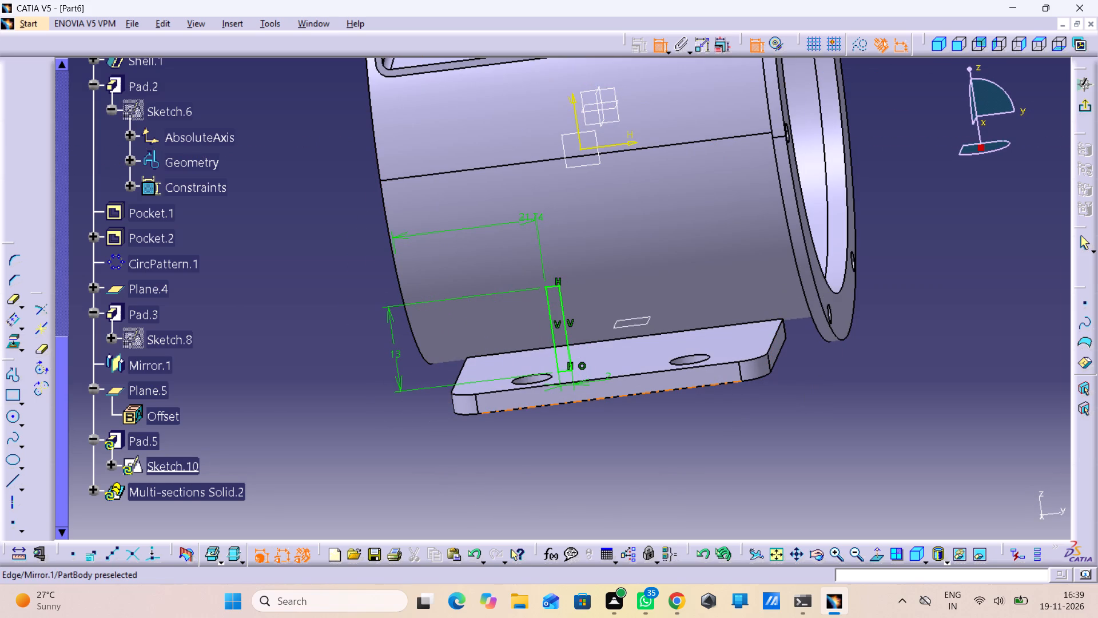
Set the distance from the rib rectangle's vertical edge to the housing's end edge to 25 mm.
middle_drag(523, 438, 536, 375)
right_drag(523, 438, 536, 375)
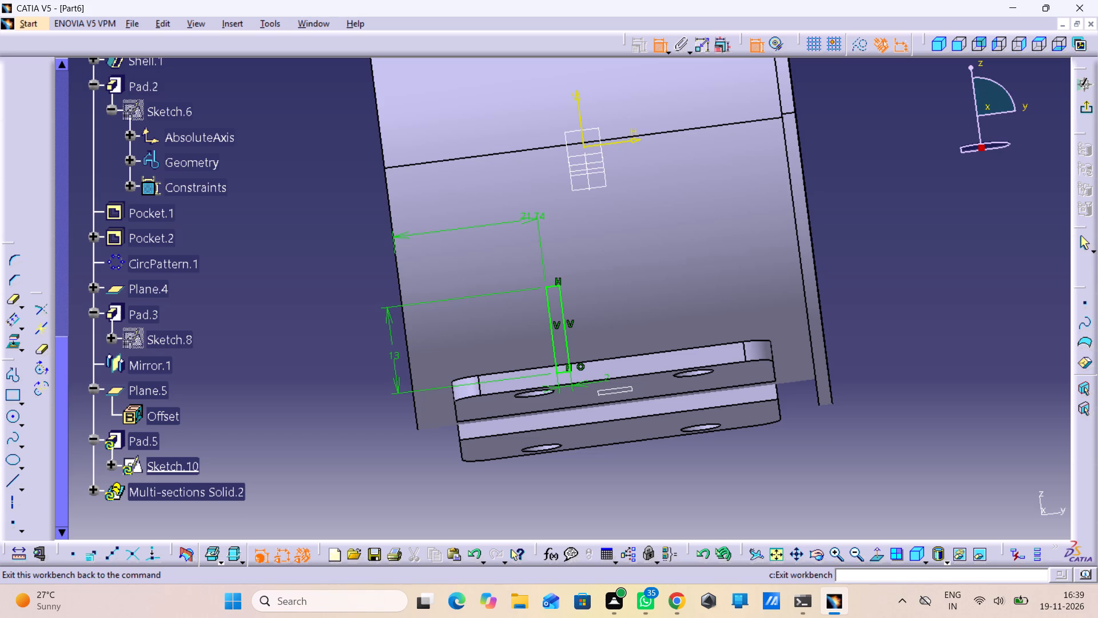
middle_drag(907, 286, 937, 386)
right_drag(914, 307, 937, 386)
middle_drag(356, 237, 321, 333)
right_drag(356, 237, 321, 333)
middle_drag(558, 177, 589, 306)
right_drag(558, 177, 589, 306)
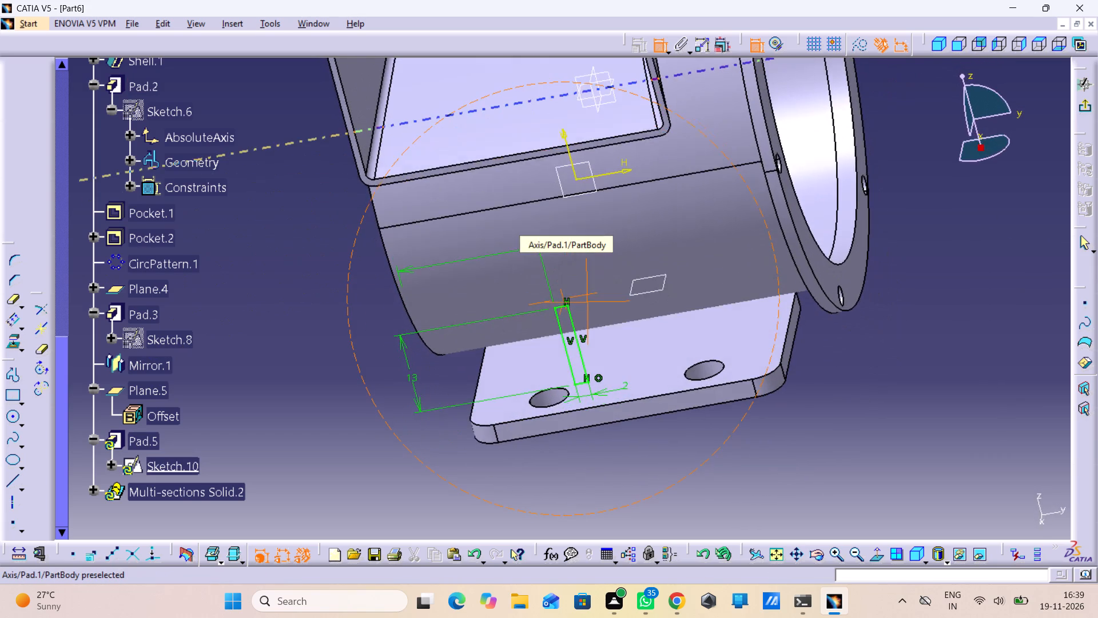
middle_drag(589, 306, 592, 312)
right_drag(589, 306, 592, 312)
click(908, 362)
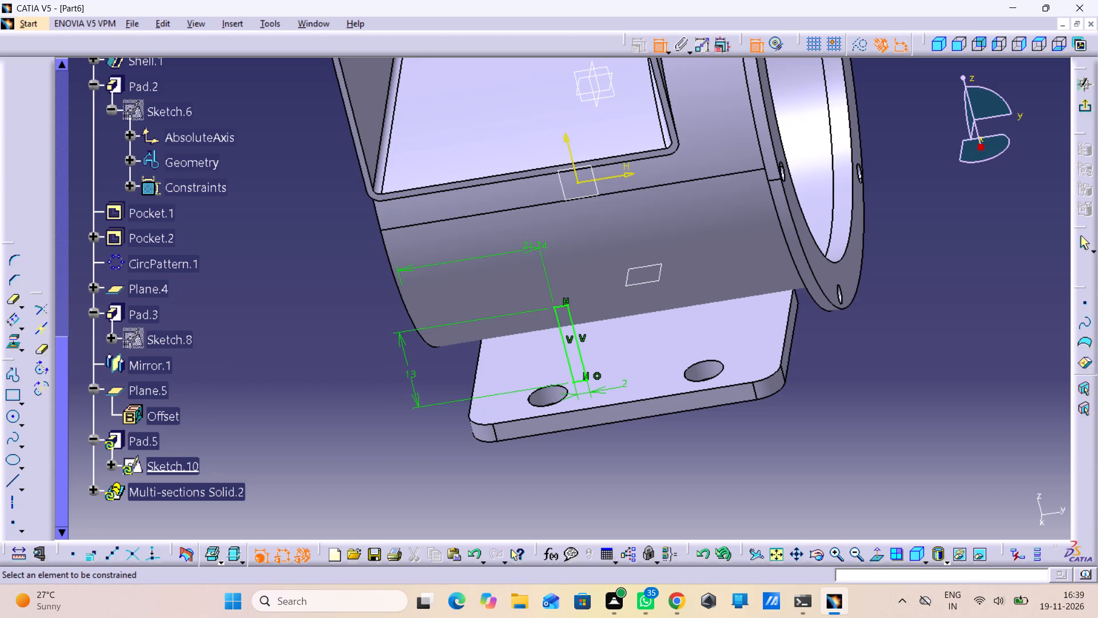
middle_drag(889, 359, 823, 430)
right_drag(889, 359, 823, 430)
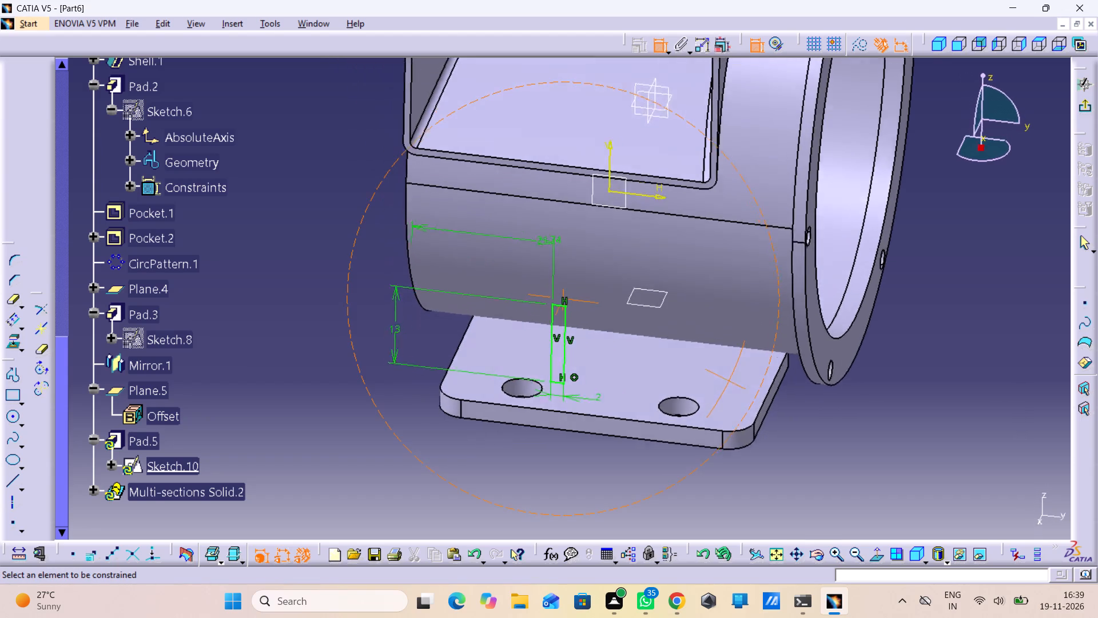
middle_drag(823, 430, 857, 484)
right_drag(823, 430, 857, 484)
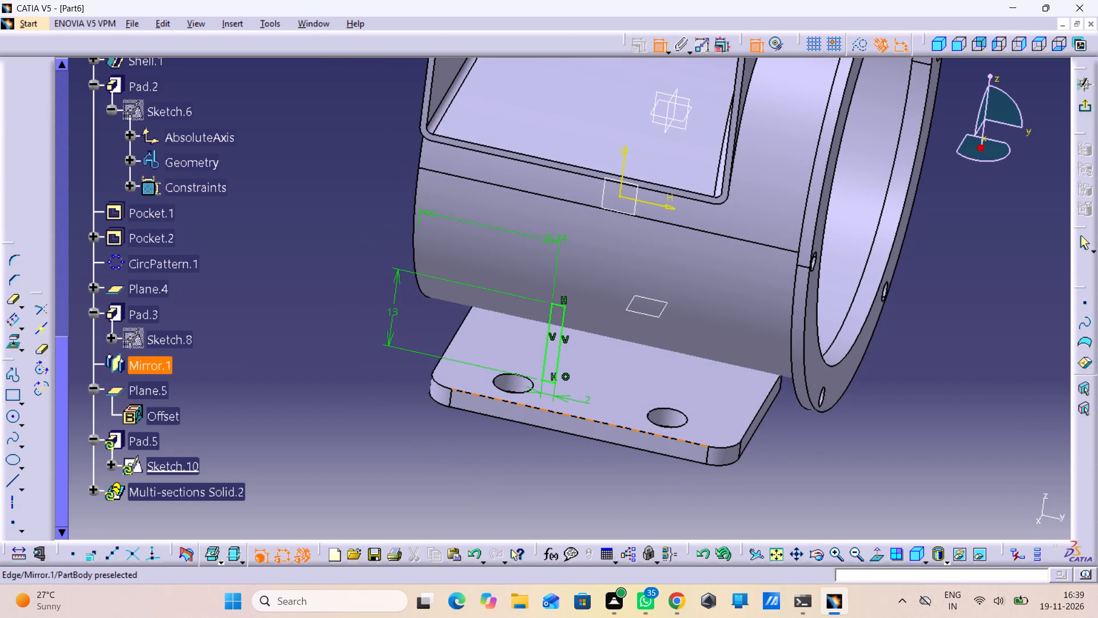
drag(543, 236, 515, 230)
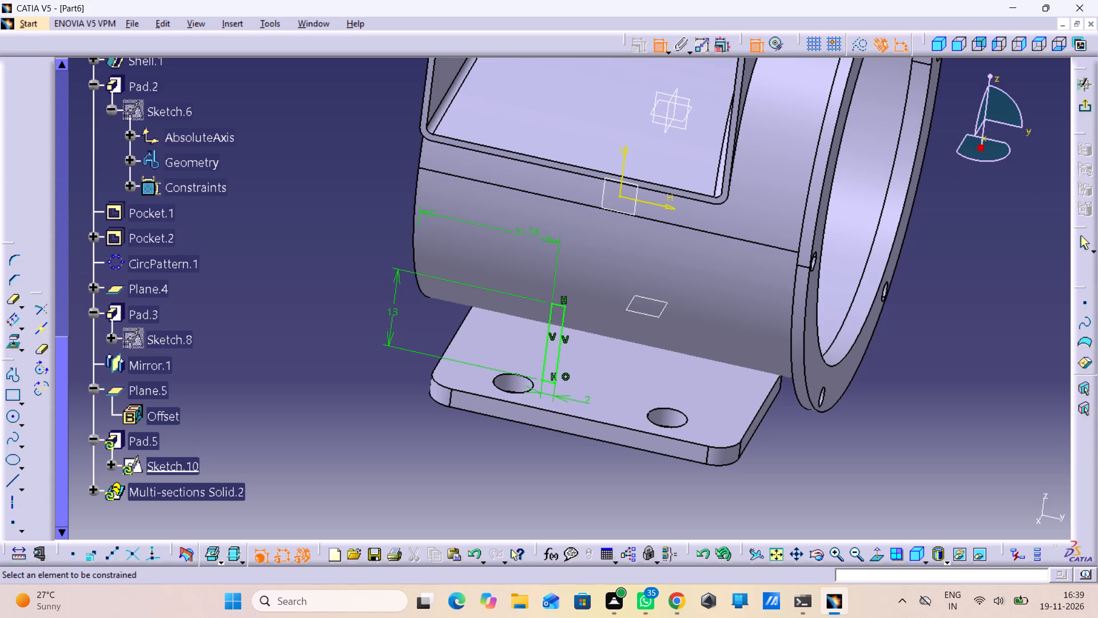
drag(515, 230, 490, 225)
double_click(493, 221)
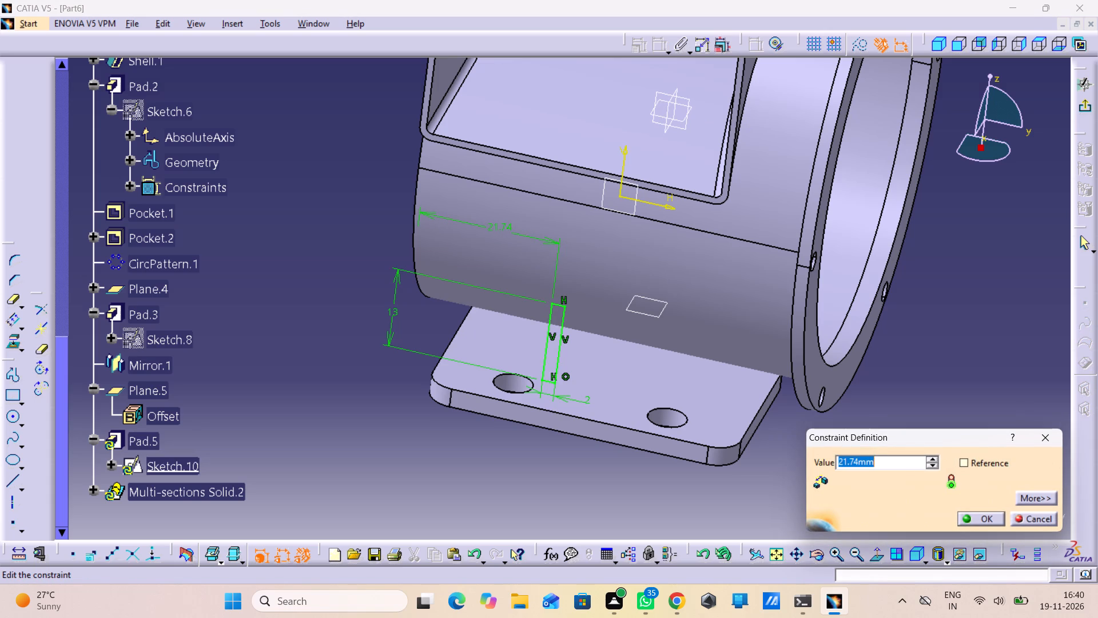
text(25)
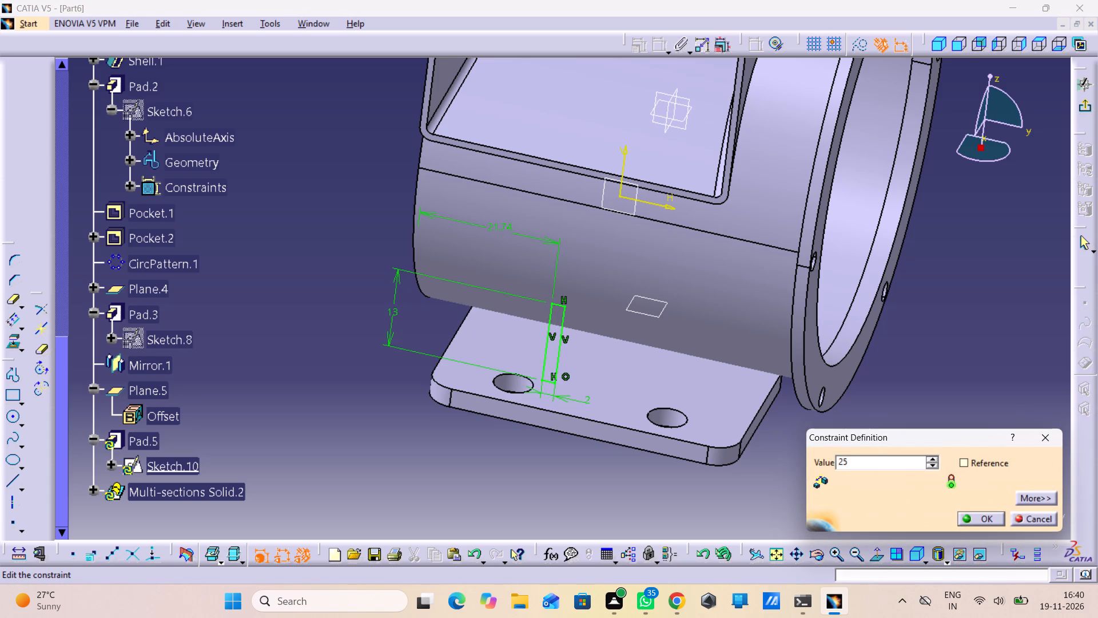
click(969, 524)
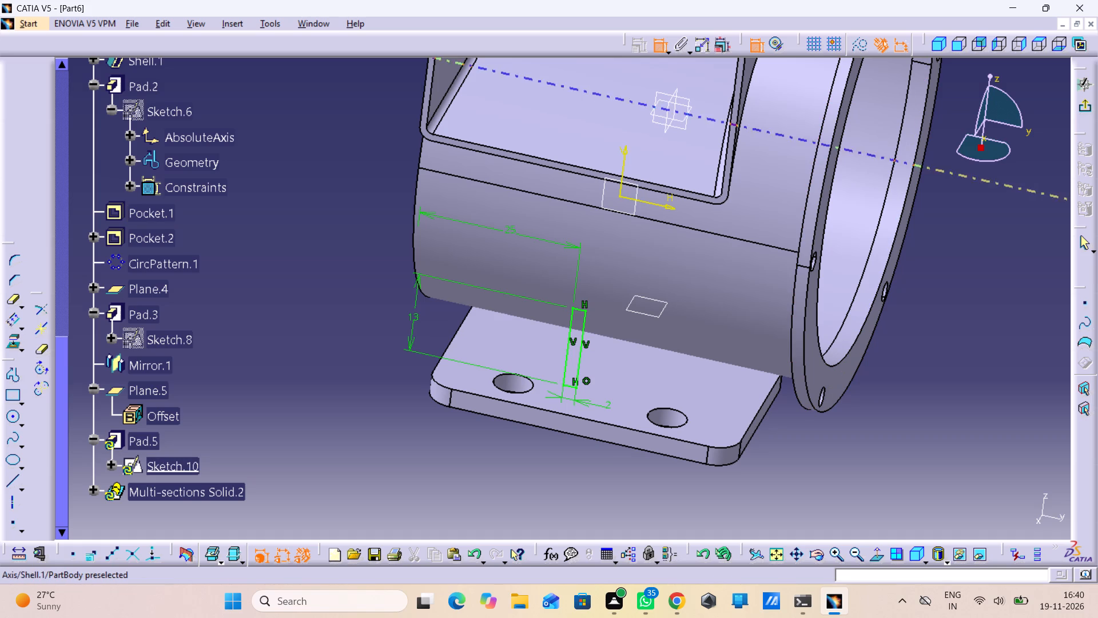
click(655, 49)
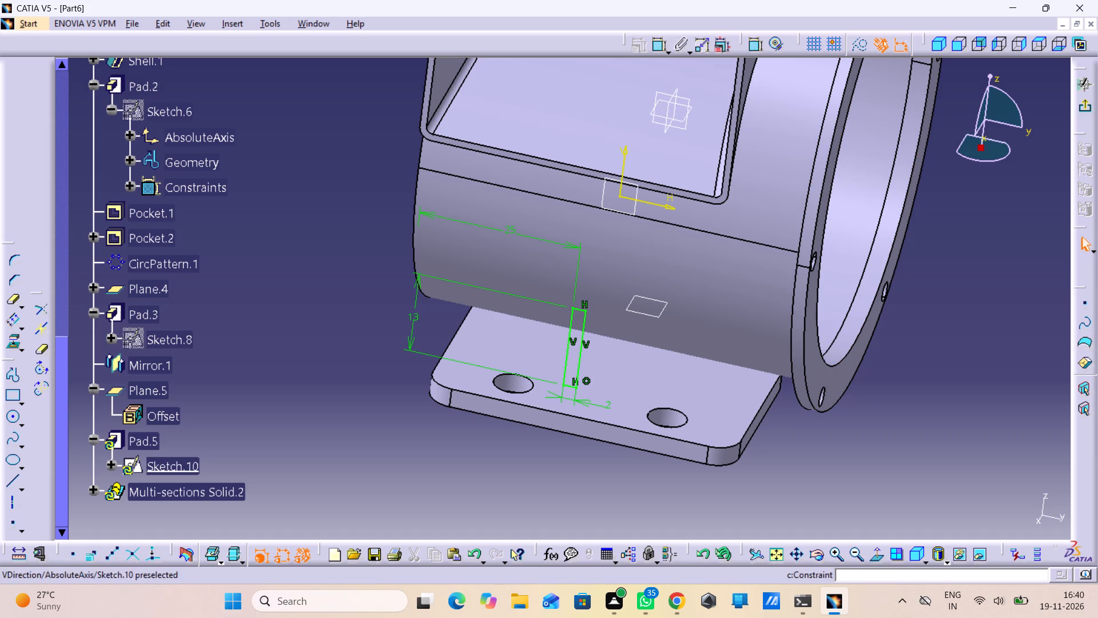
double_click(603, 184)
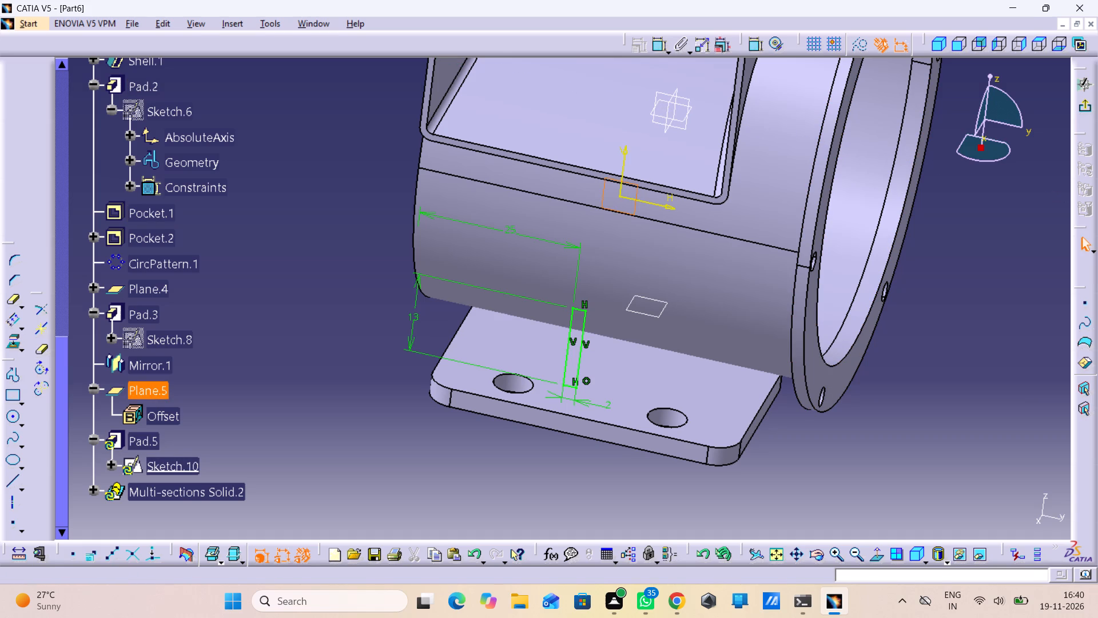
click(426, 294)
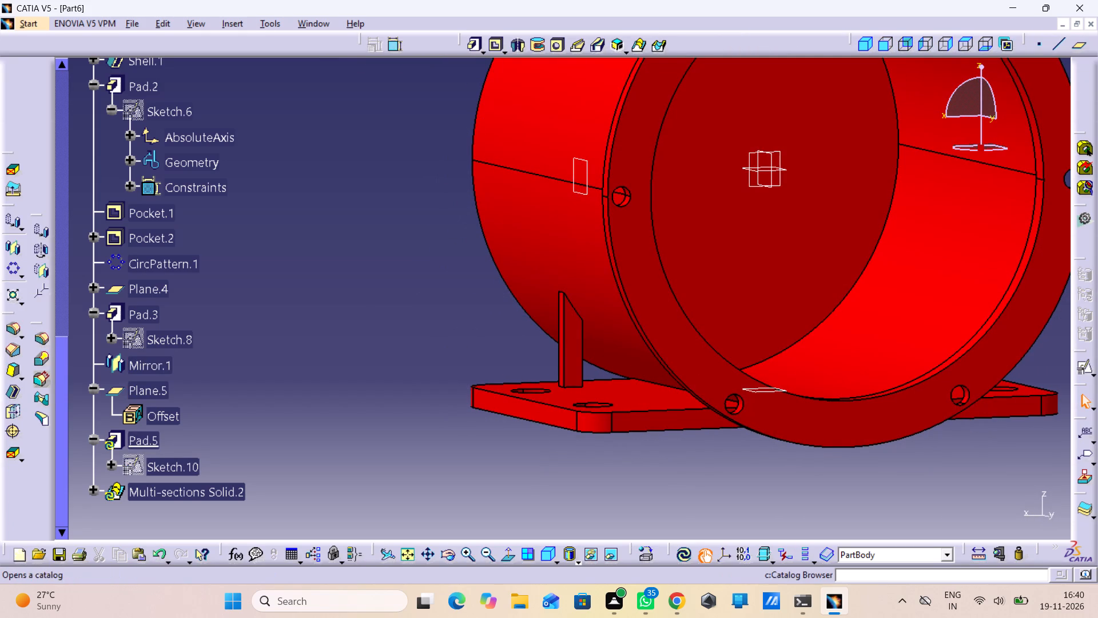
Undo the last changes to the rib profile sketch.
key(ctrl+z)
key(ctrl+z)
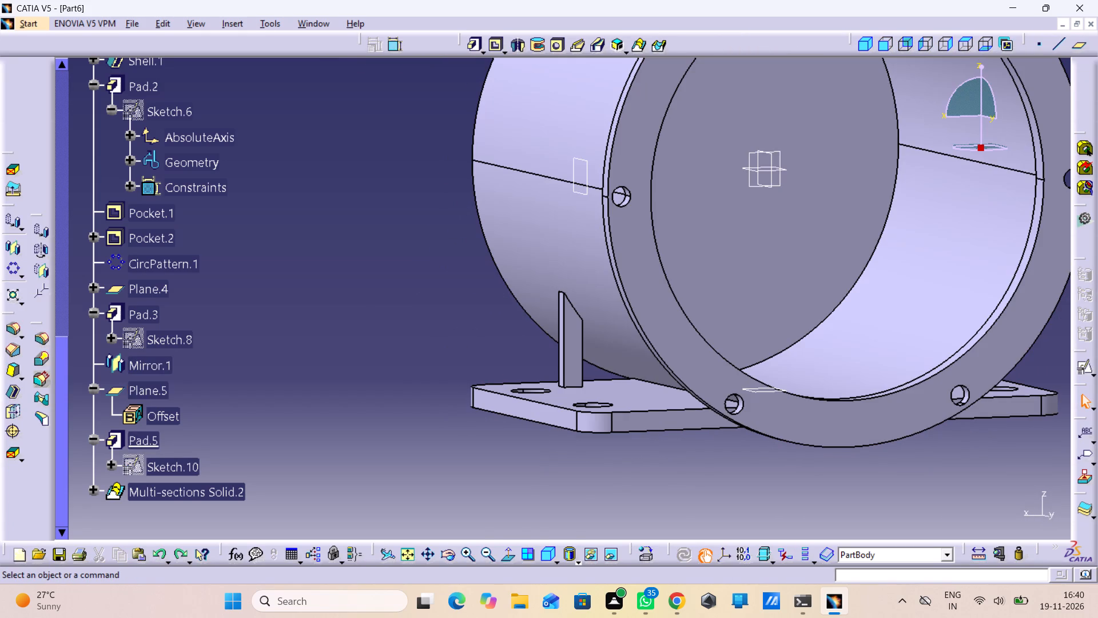
Set the offset of the rib's sketch plane, Plane.5, from the yz plane to 29 mm and update the part.
double_click(575, 168)
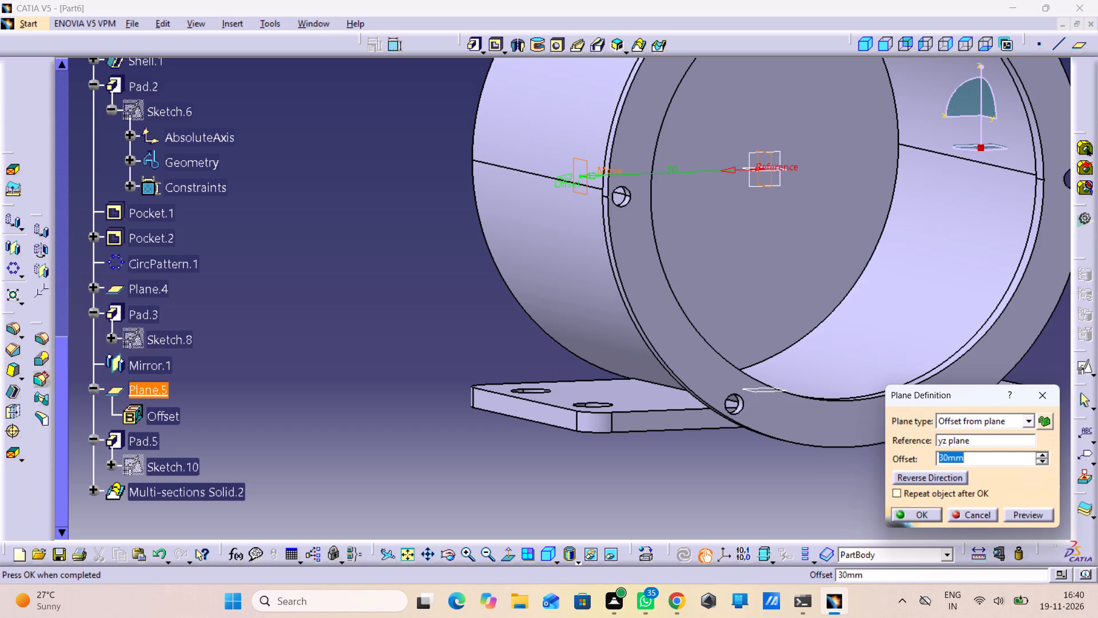
text(26)
key(BackSpace)
key(9)
key(Return)
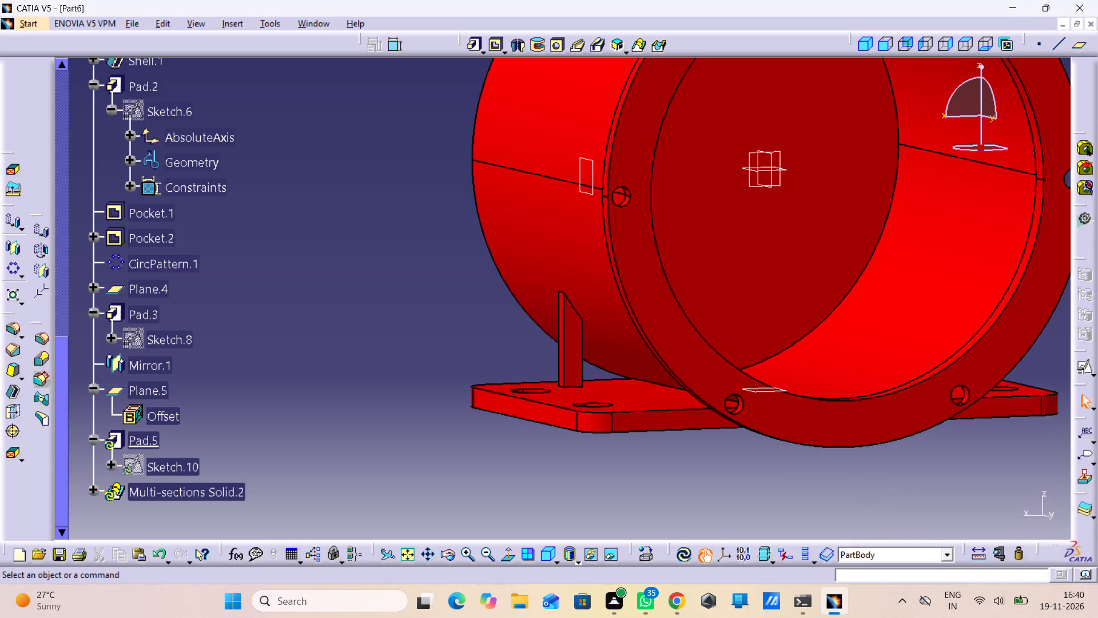
click(692, 554)
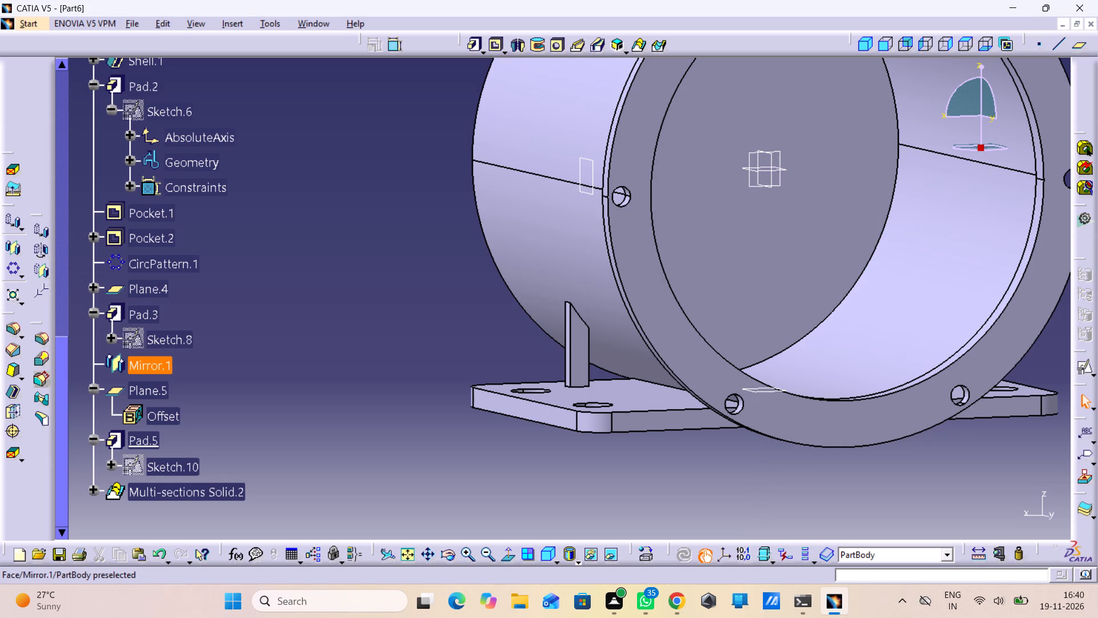
Reopen the rib's profile sketch, Sketch.10, and set the rectangle's height to 13 mm.
double_click(195, 468)
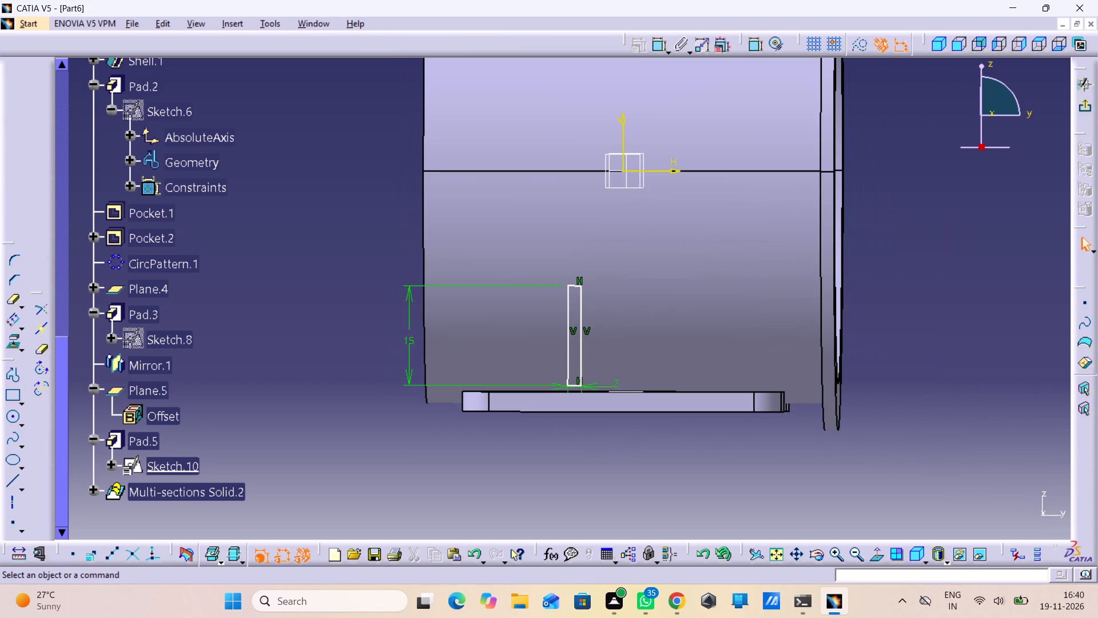
double_click(409, 336)
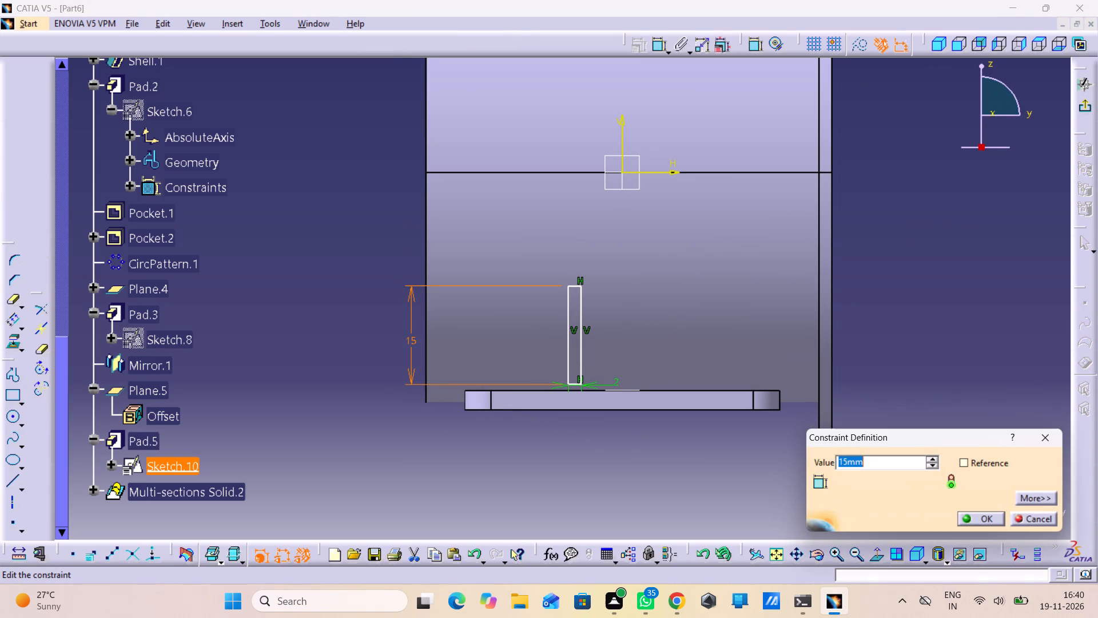
text(13)
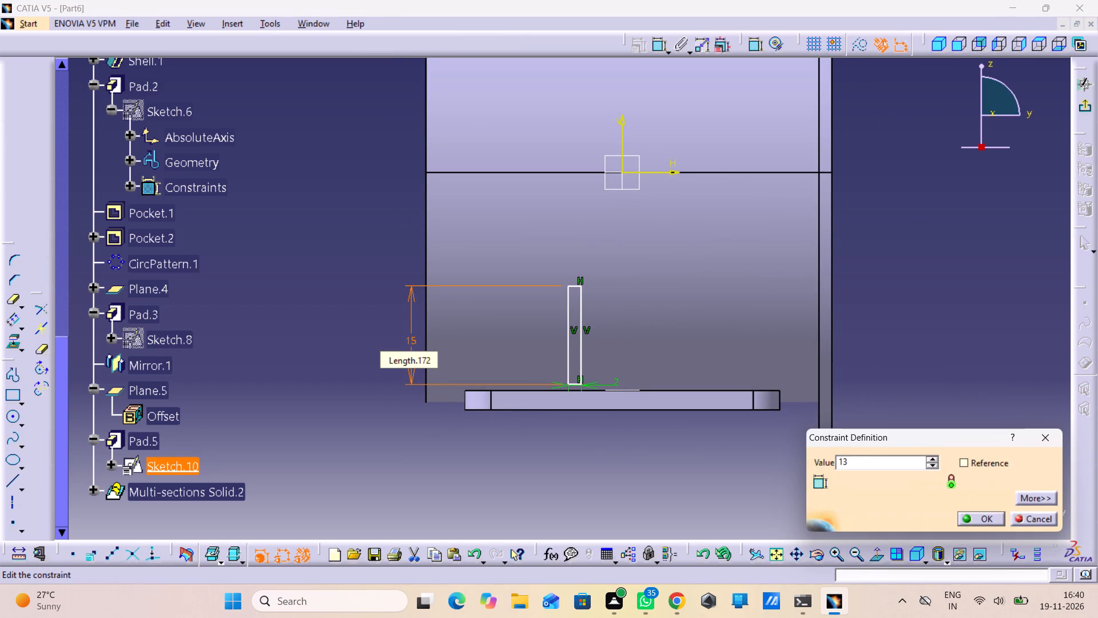
key(Return)
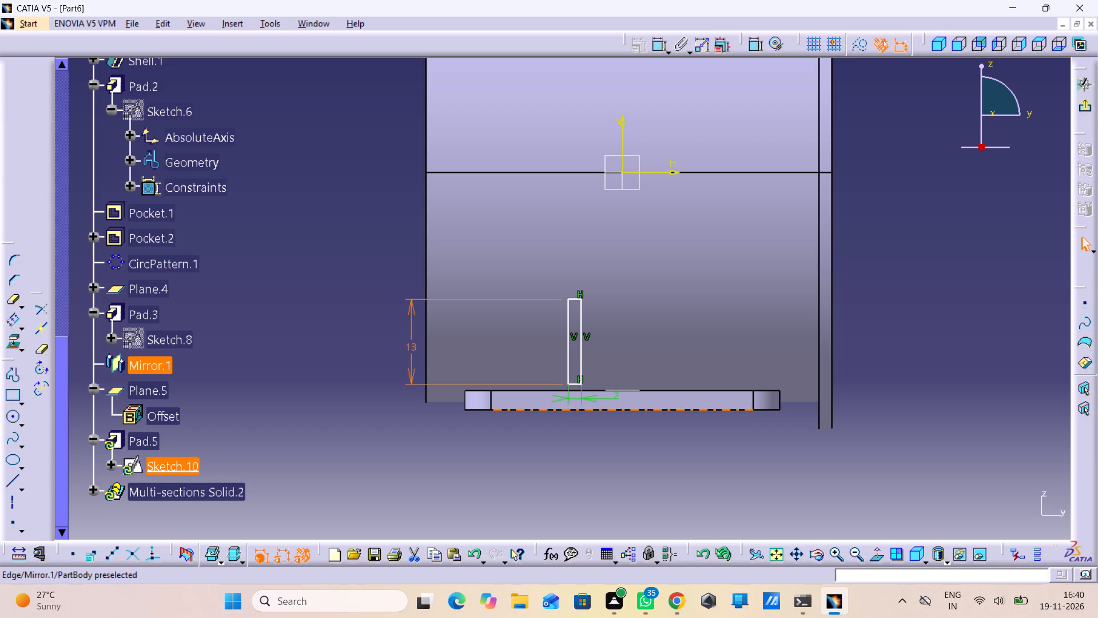
Dimension the rectangle's vertical edge nearer the flange to the sketch's vertical axis and set the distance to 4 mm.
click(584, 319)
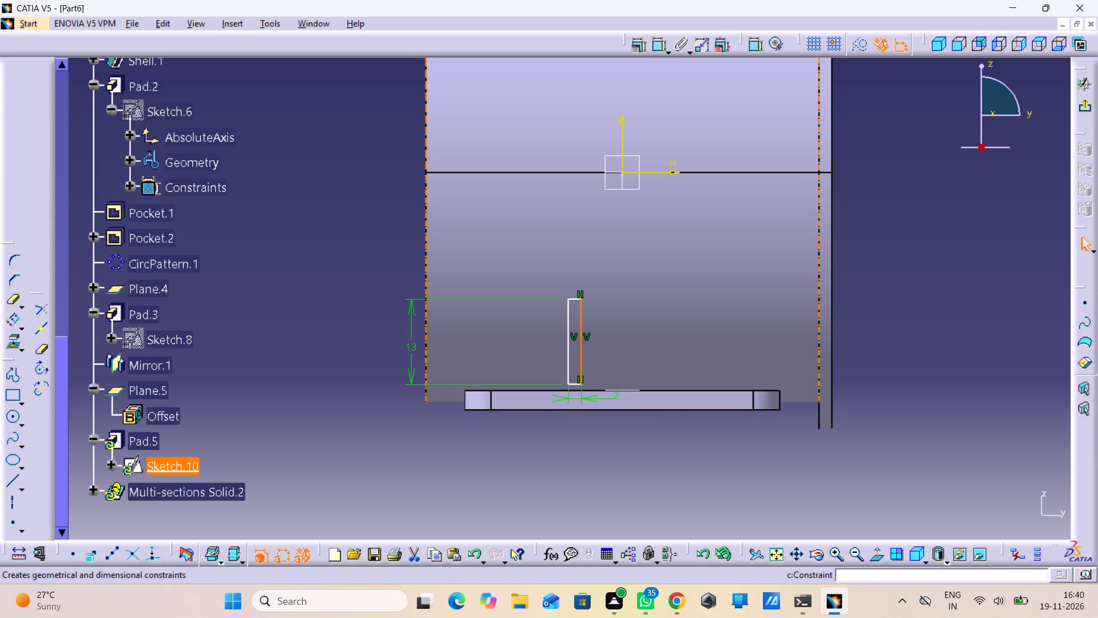
double_click(657, 49)
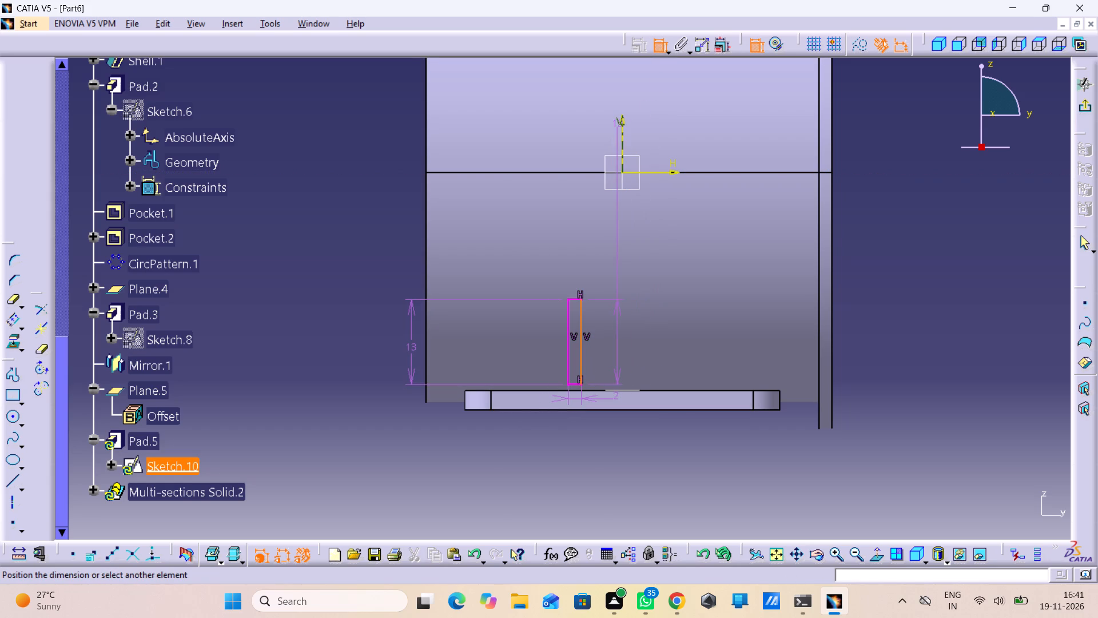
click(619, 121)
click(607, 435)
double_click(603, 423)
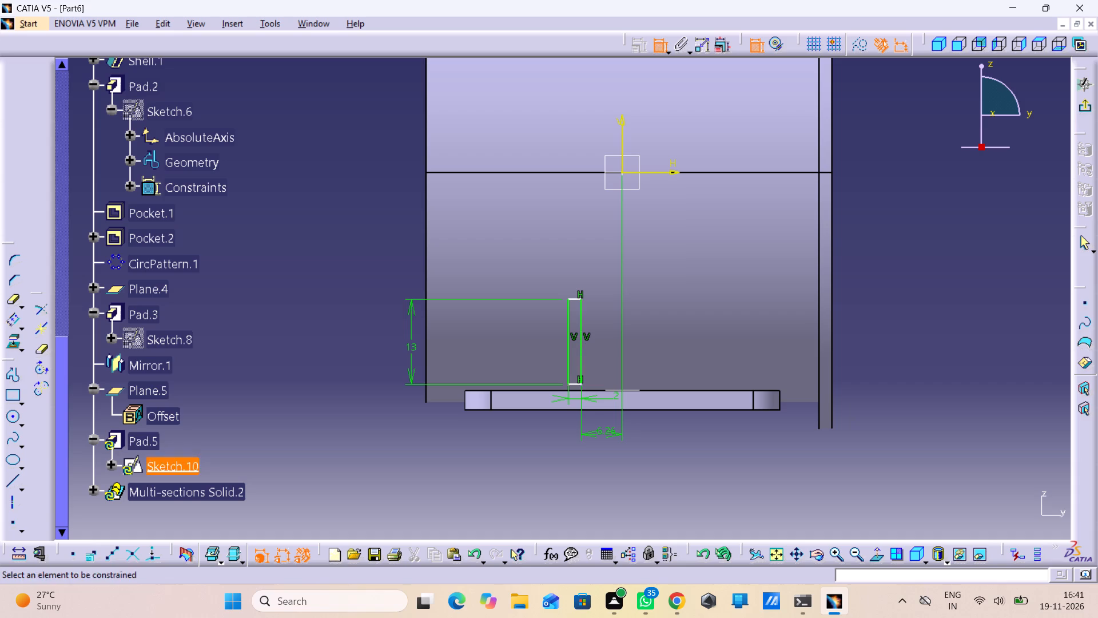
key(4)
key(Return)
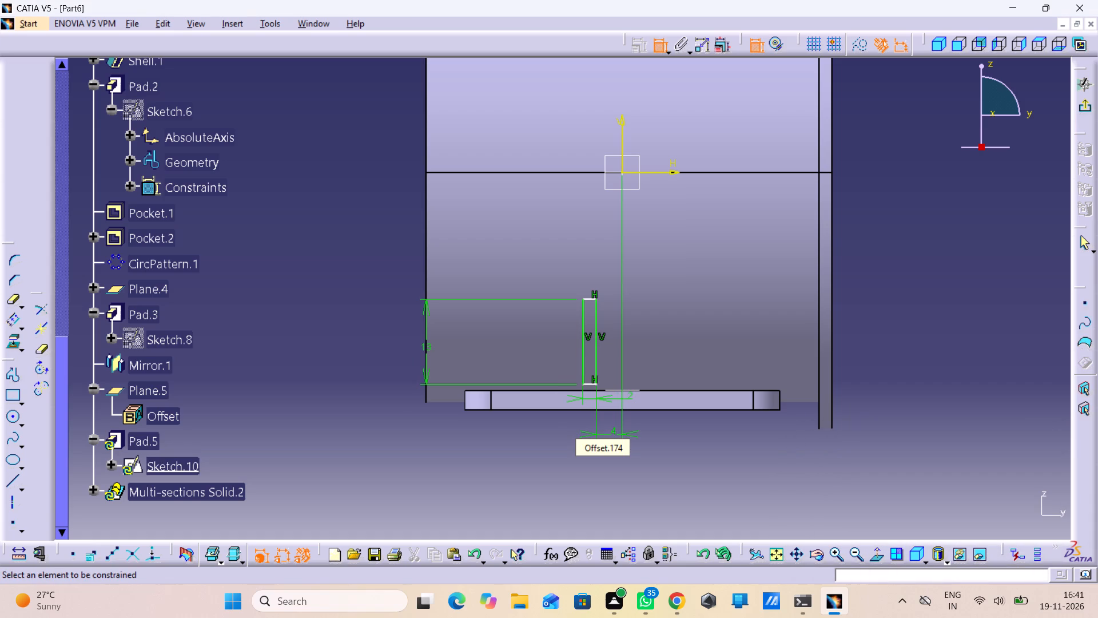
Constrain the rectangle's bottom edge coincident with the mounting plate's top edge.
click(587, 383)
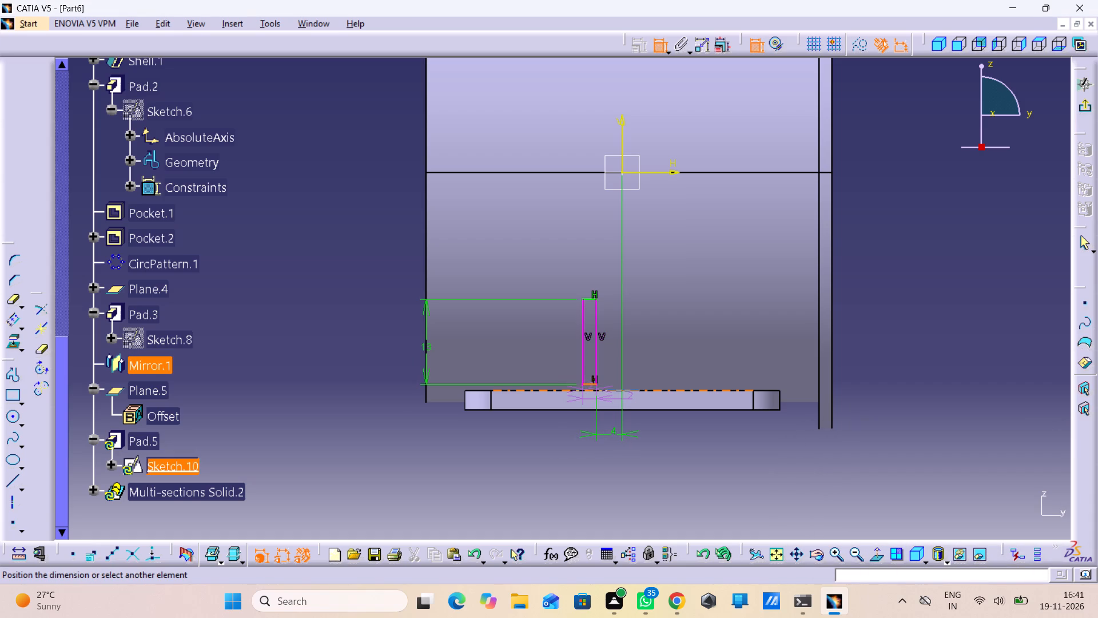
click(592, 388)
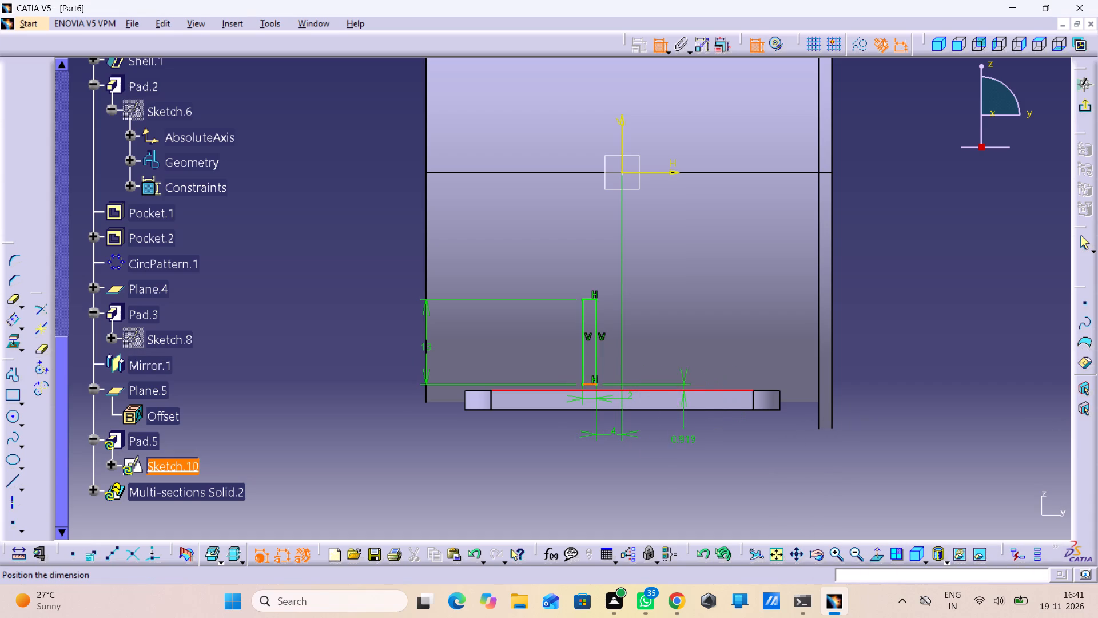
right_click(909, 420)
click(936, 367)
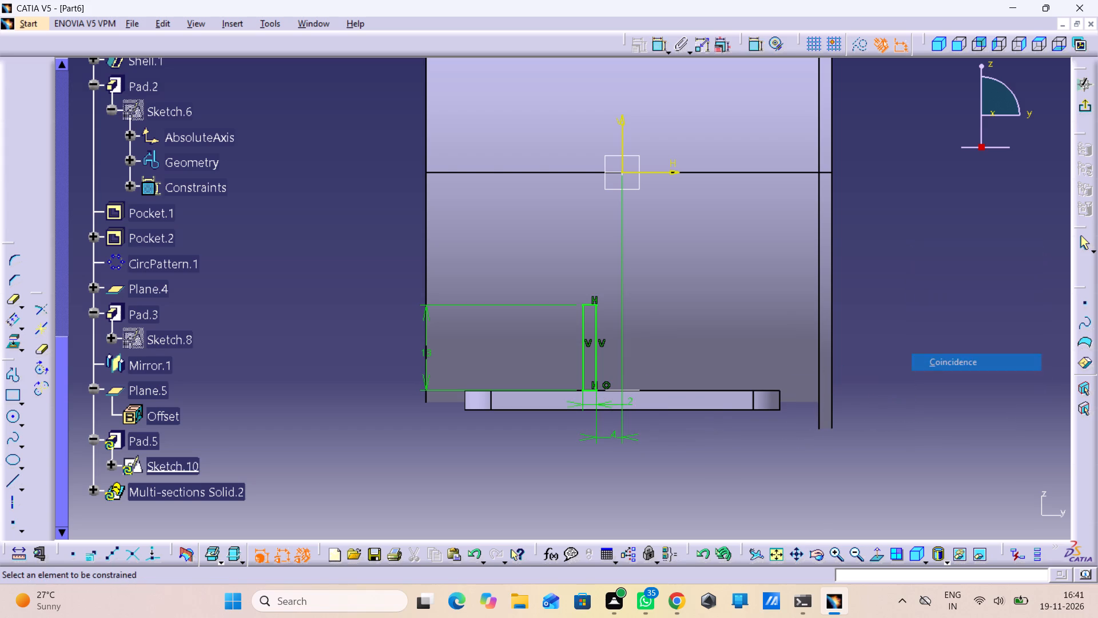
Exit the rib profile sketch and update the part.
middle_drag(685, 467, 655, 532)
right_drag(671, 484, 655, 532)
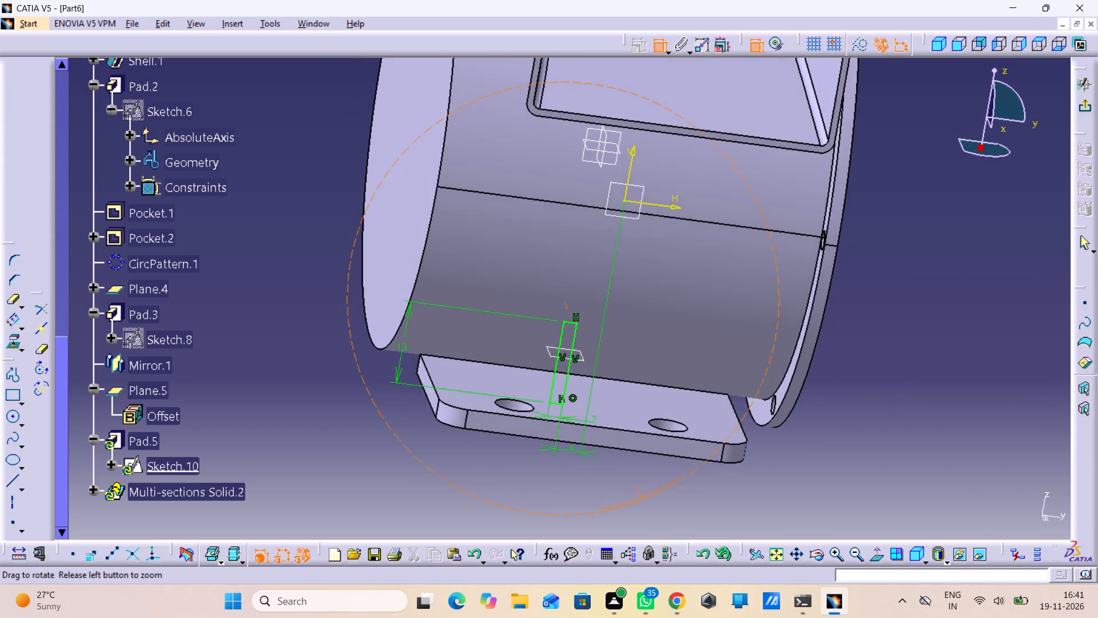
middle_drag(655, 532, 663, 499)
right_drag(655, 532, 678, 481)
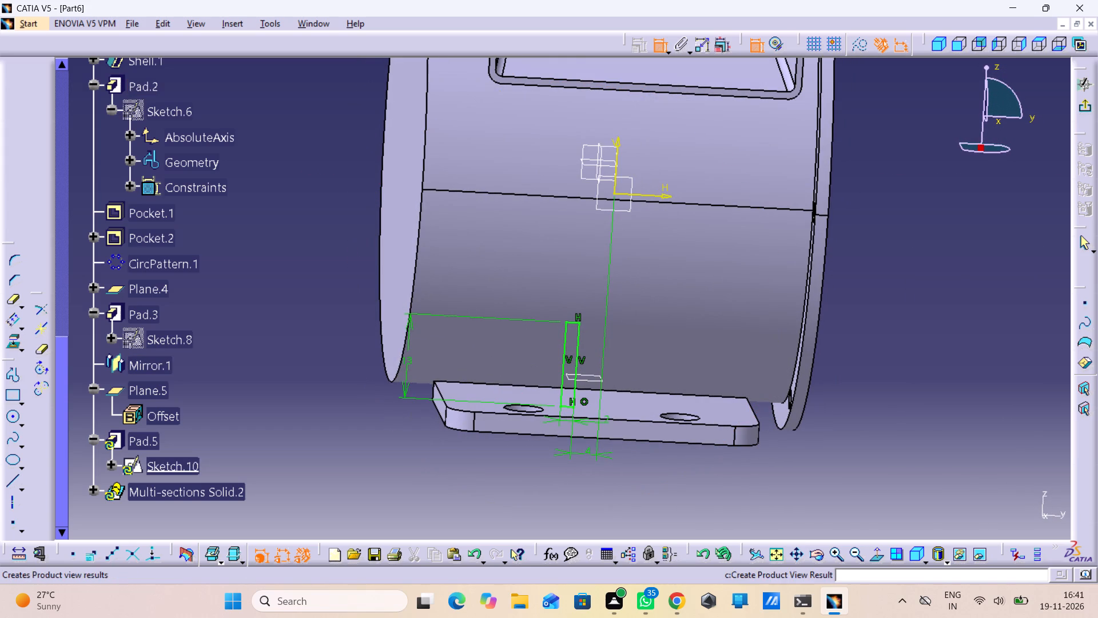
click(1081, 106)
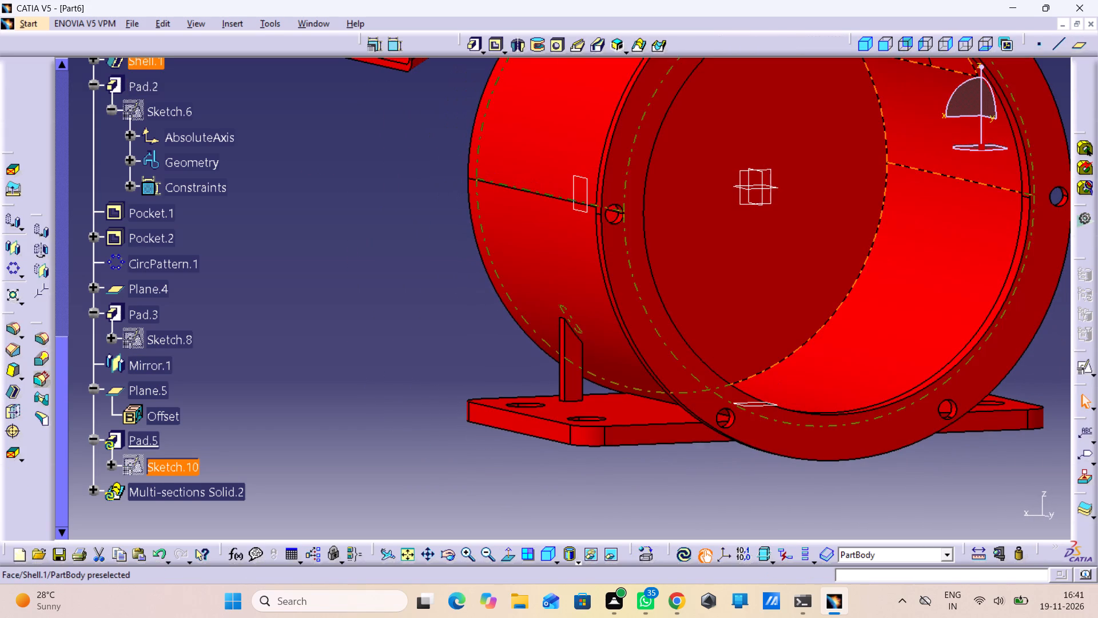
drag(687, 555, 687, 548)
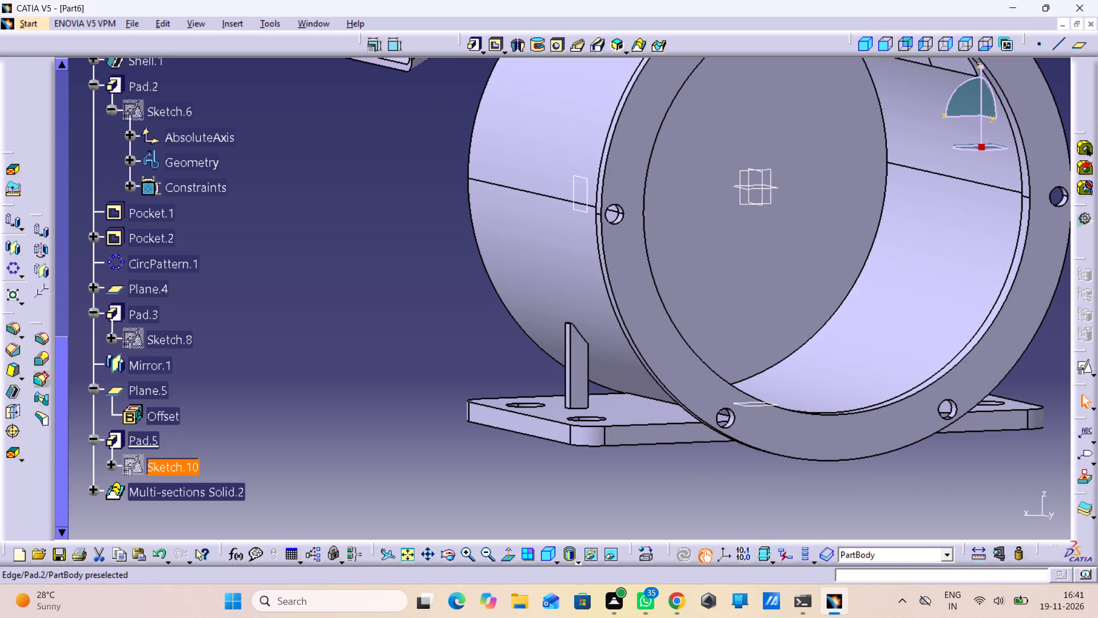
Change the rib pad's (Pad.5) first limit type from a fixed dimension to Up to next.
double_click(574, 377)
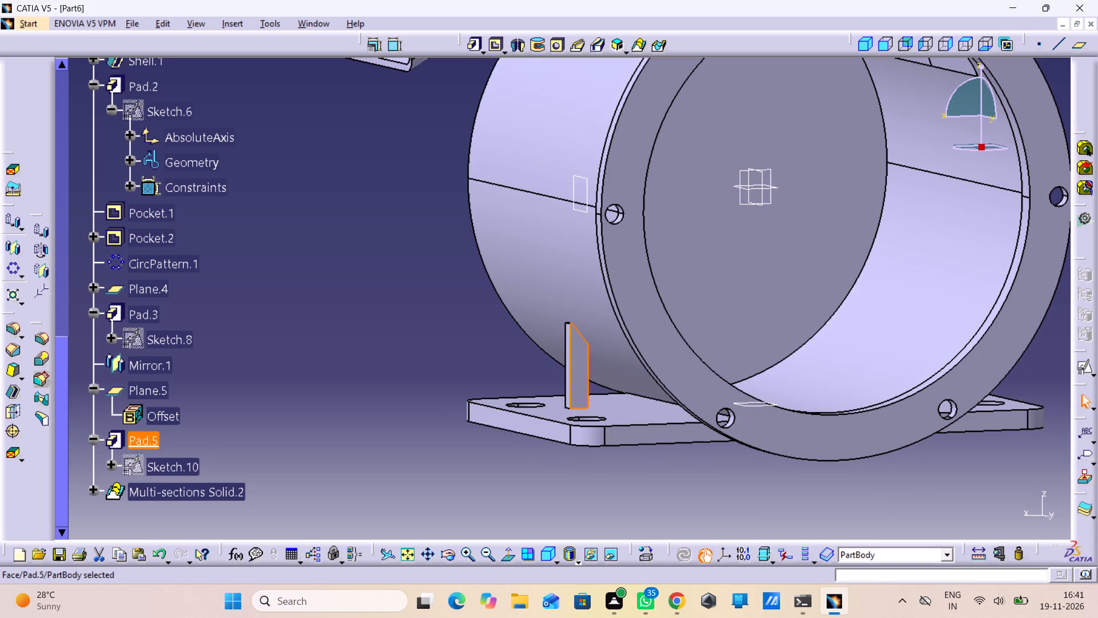
double_click(136, 437)
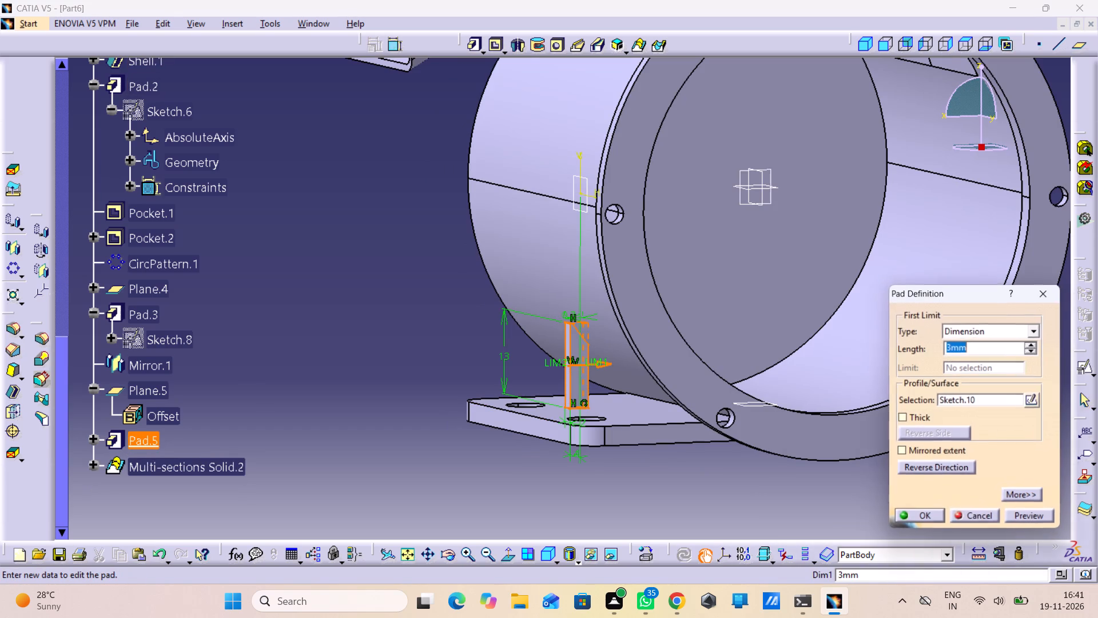
click(992, 325)
click(985, 352)
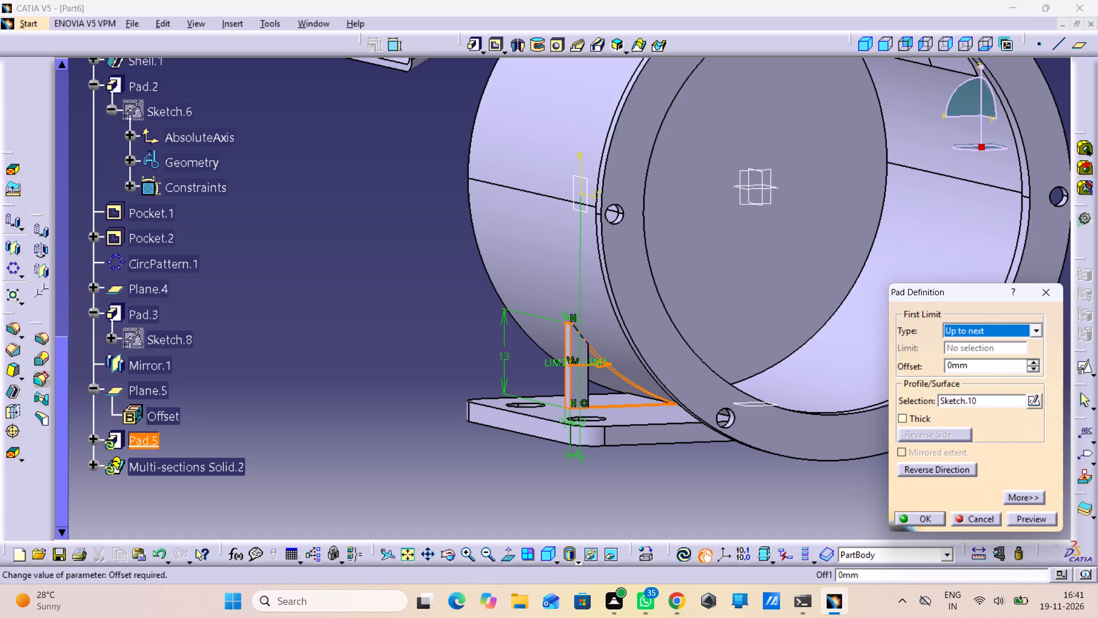
click(1032, 514)
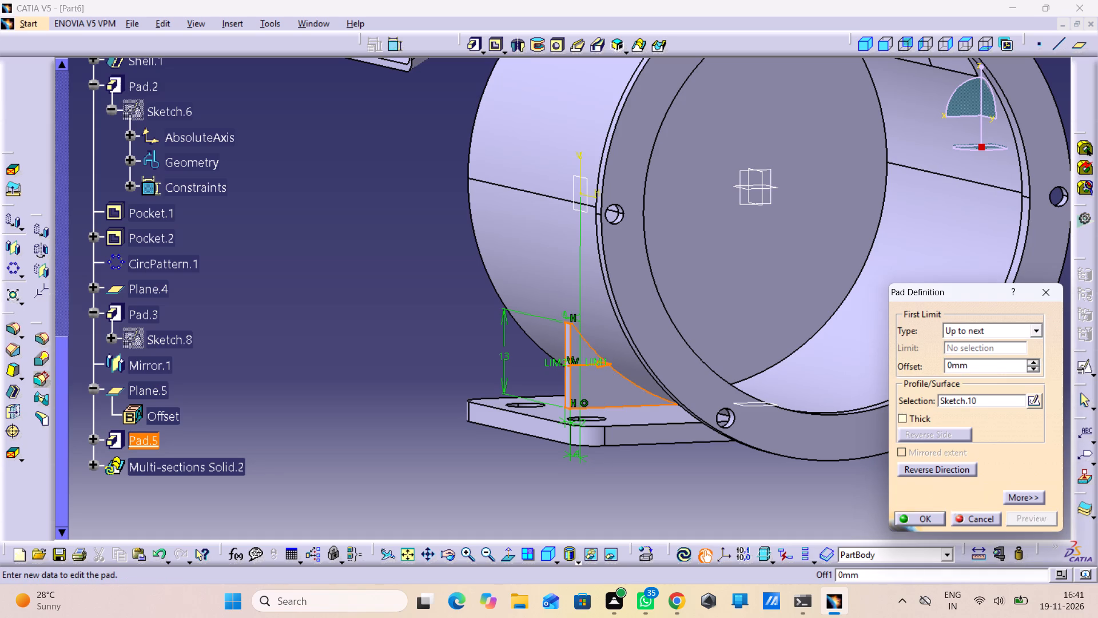
click(928, 520)
click(695, 514)
Reopen the rib's profile sketch, Sketch.10, and mirror the whole rectangle about the sketch's vertical axis.
middle_drag(491, 461, 490, 461)
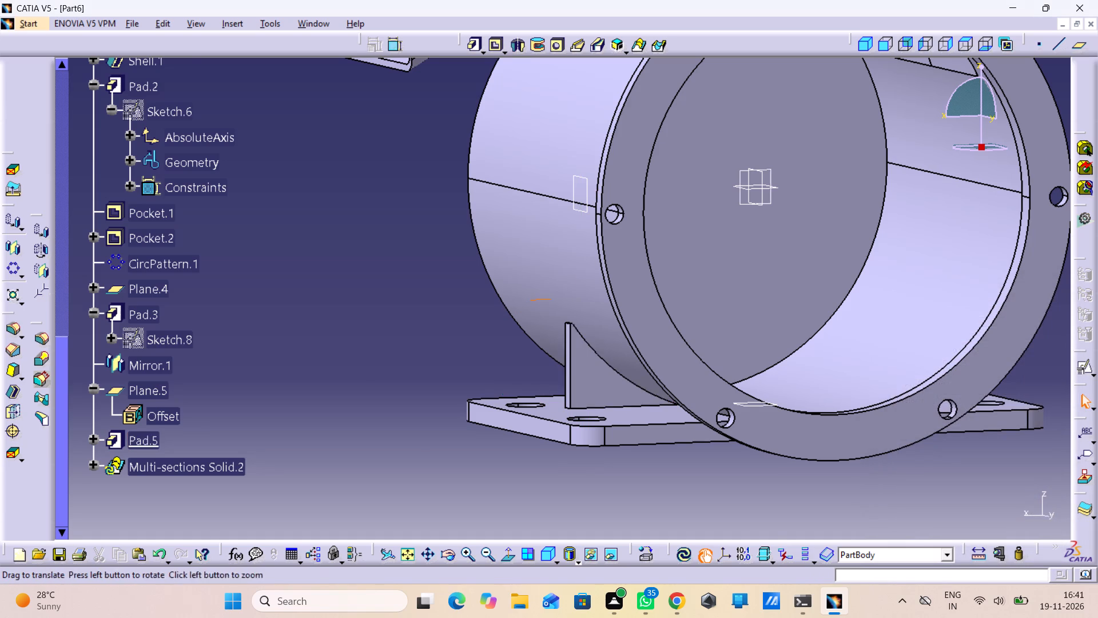
middle_drag(490, 461, 594, 474)
right_drag(490, 461, 594, 474)
scroll(594, 474, down, 1)
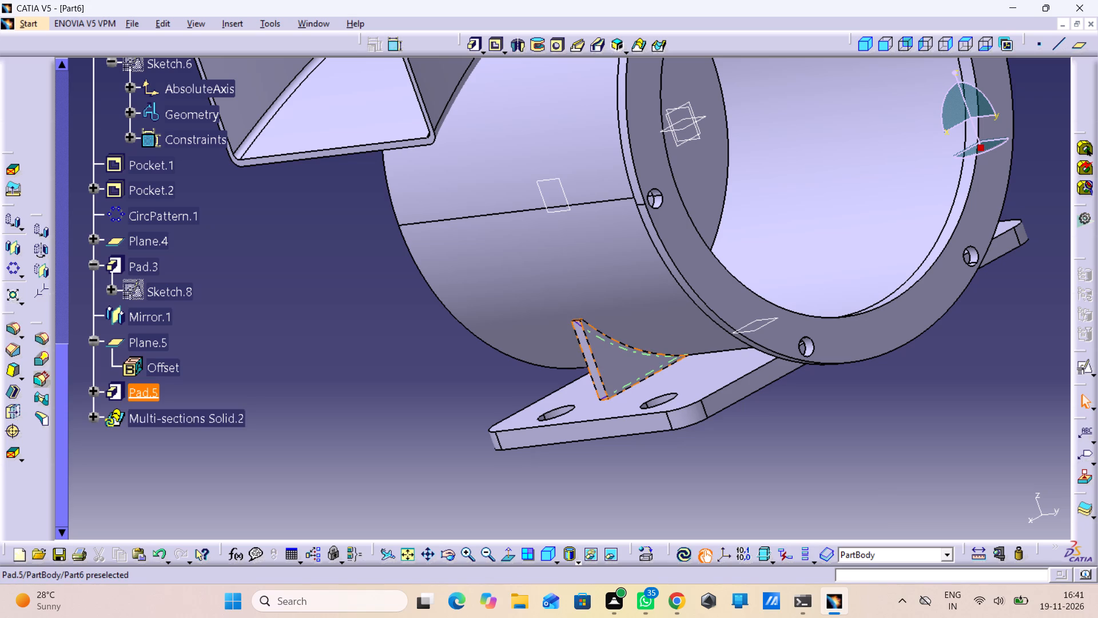
click(148, 347)
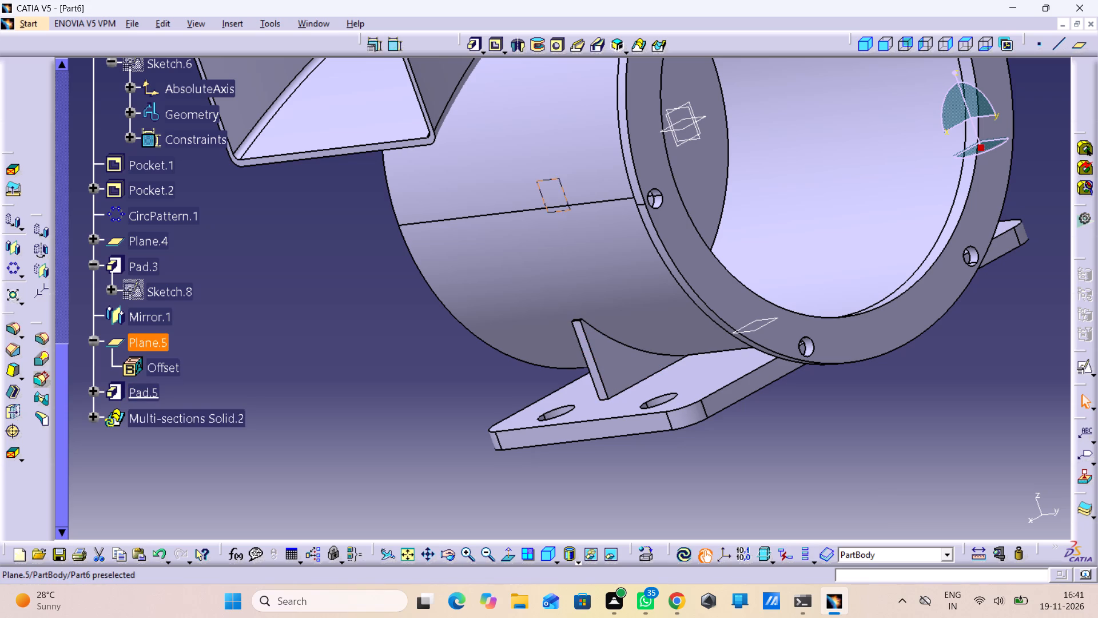
click(137, 384)
click(91, 387)
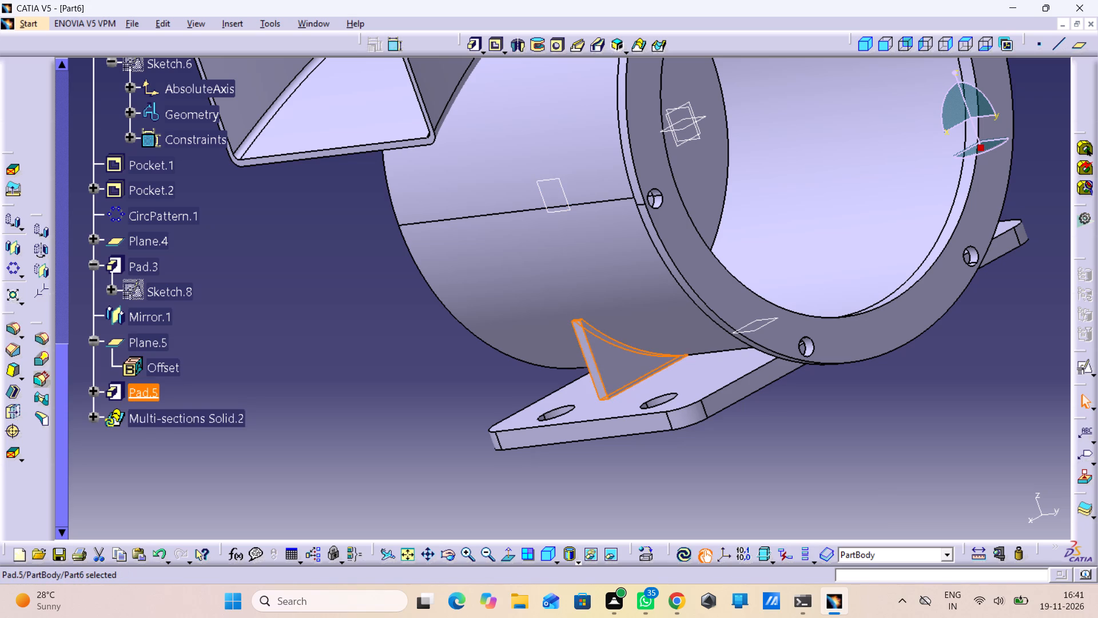
click(141, 411)
double_click(141, 411)
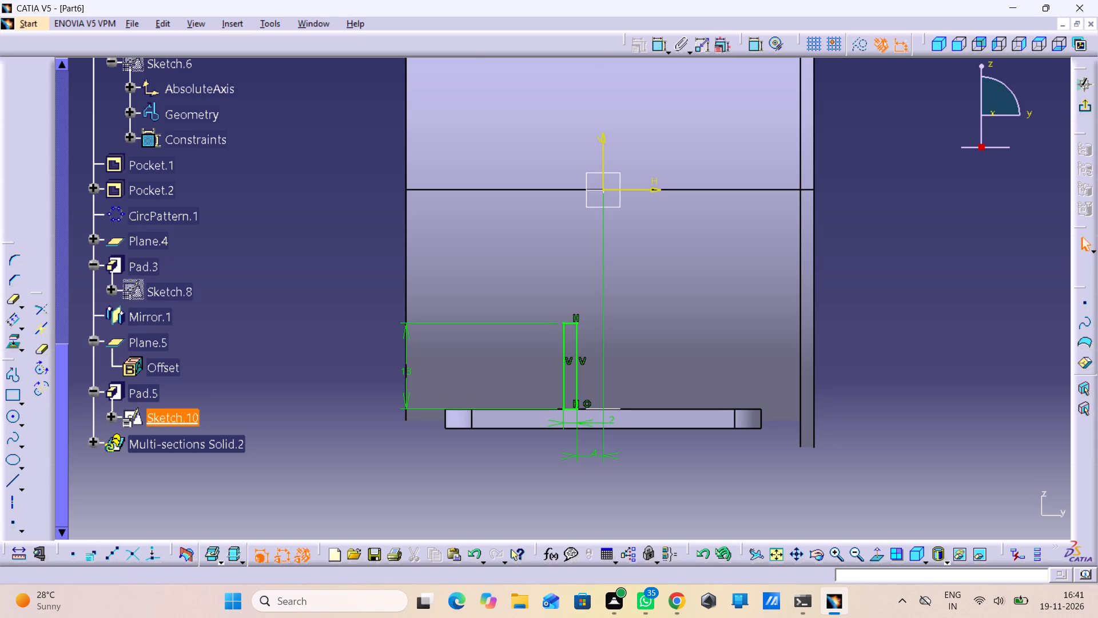
ctrl+click(575, 326)
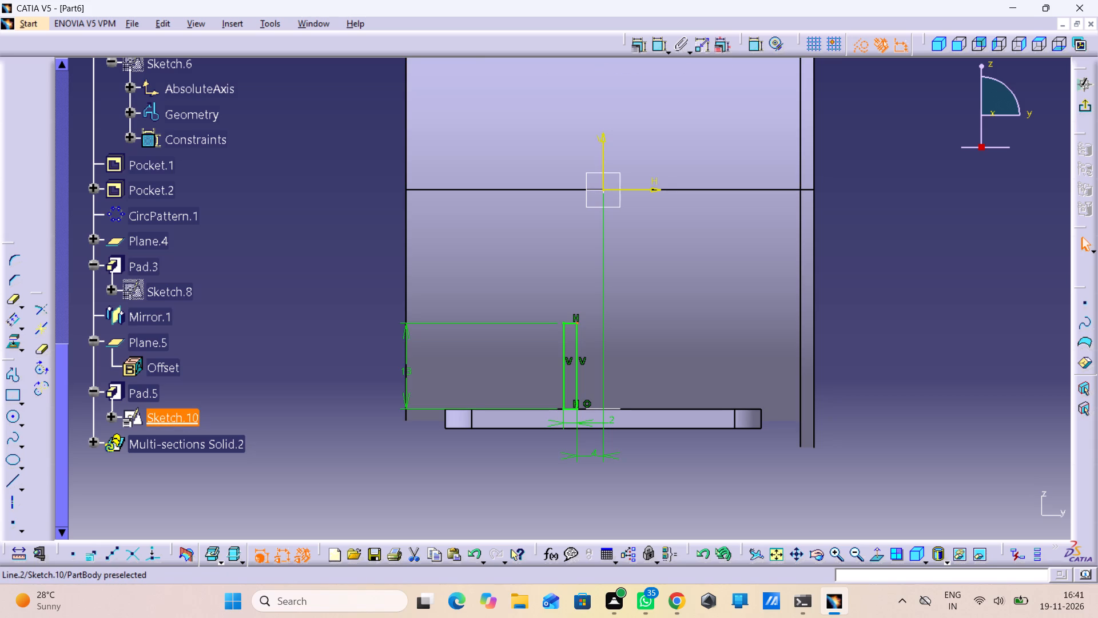
ctrl+click(575, 340)
ctrl+click(562, 352)
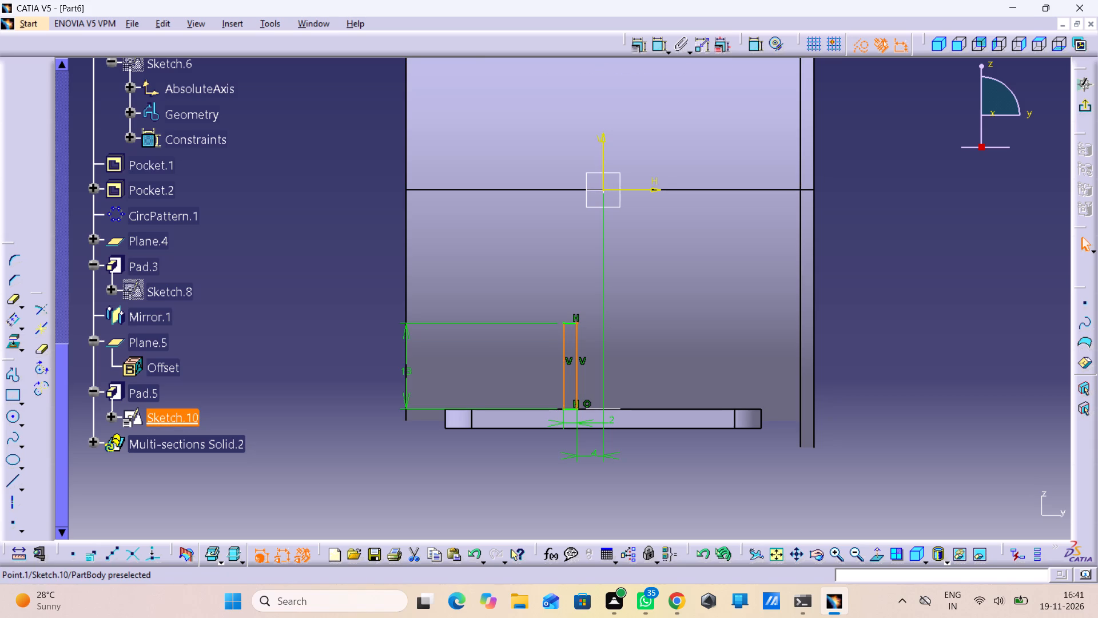
ctrl+click(565, 325)
ctrl+click(573, 324)
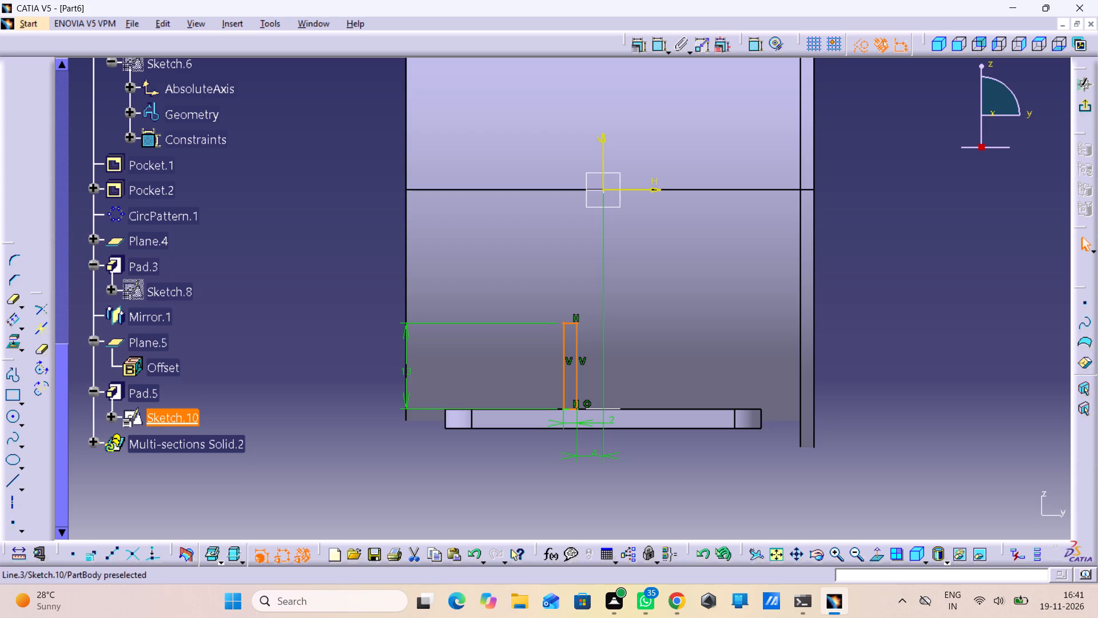
ctrl+click(576, 410)
ctrl+click(571, 407)
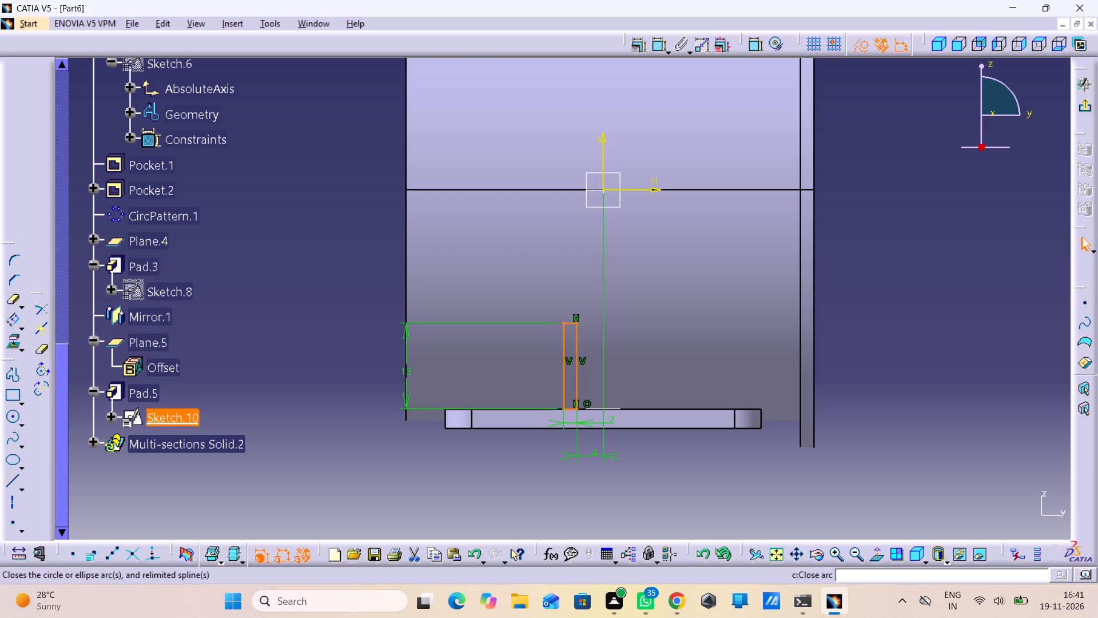
click(20, 326)
click(43, 340)
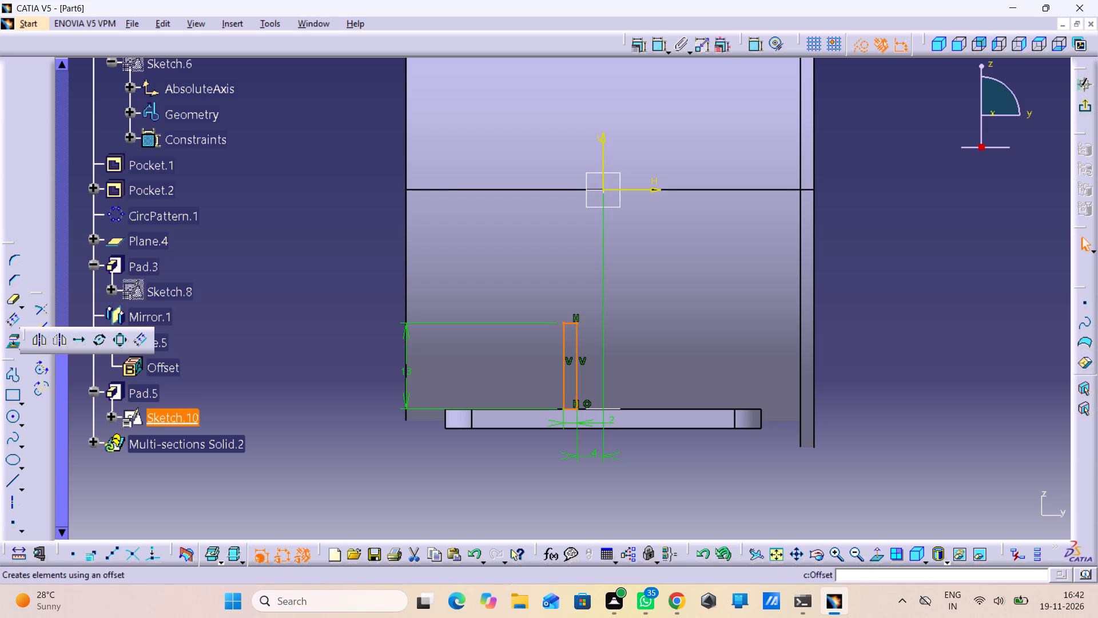
click(604, 154)
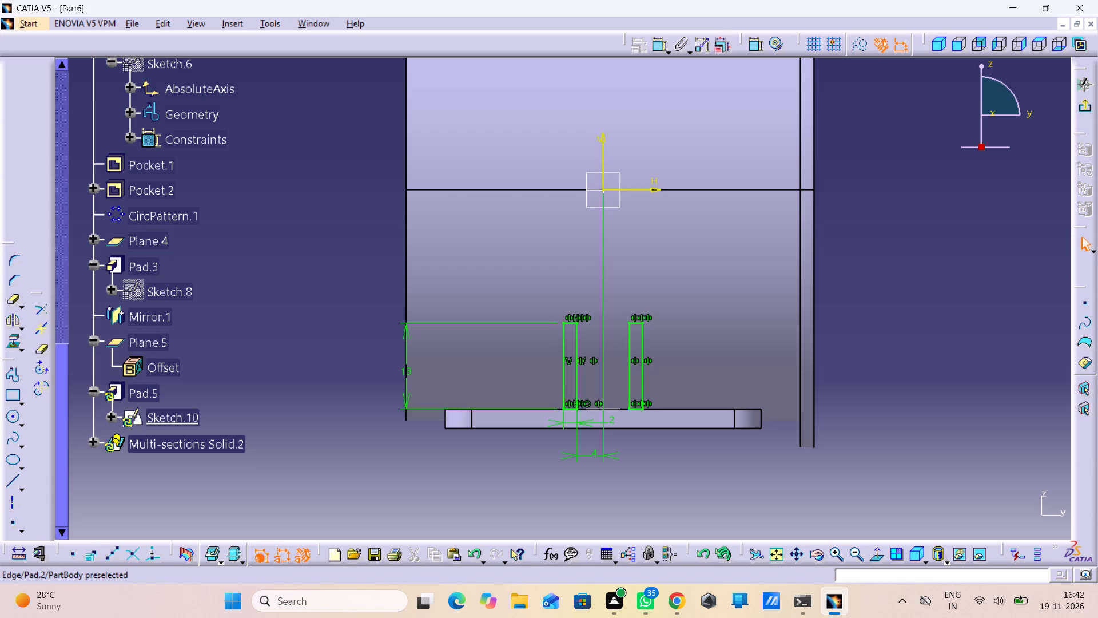
Exit the rib profile sketch and update the part.
click(1078, 108)
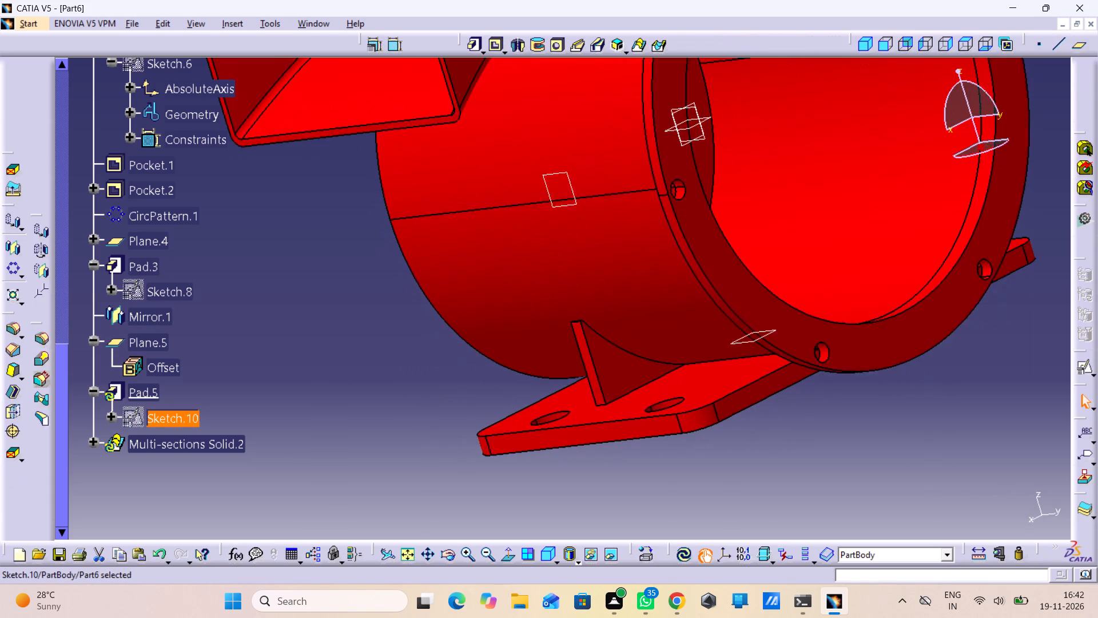
click(683, 554)
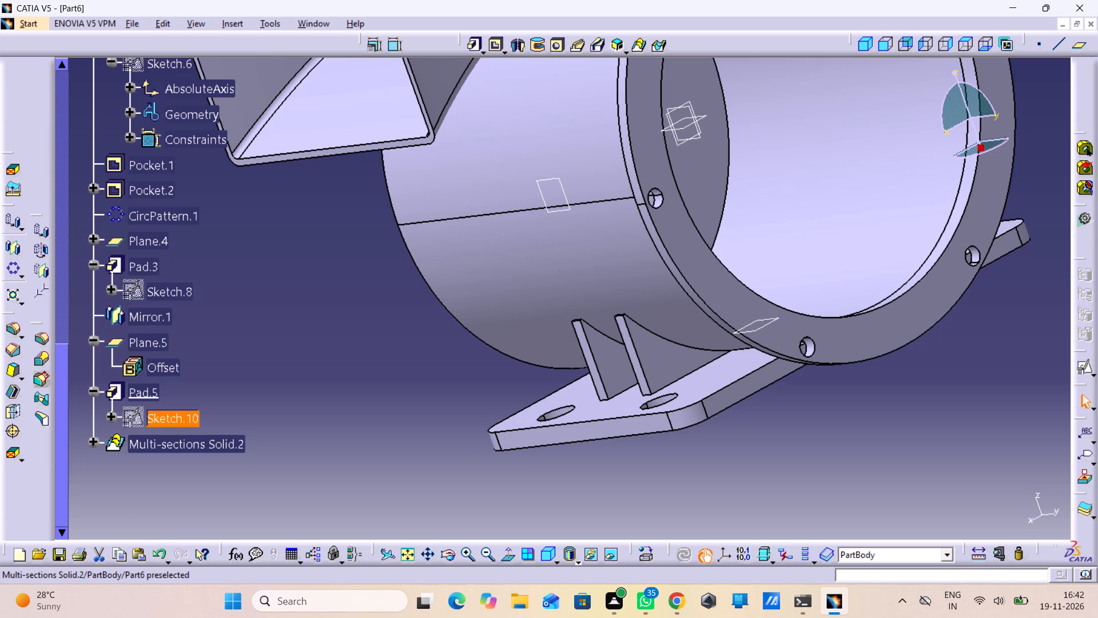
Mirror the rib pad (Pad.5) about the yz plane onto the opposite mounting plate.
ctrl+click(118, 389)
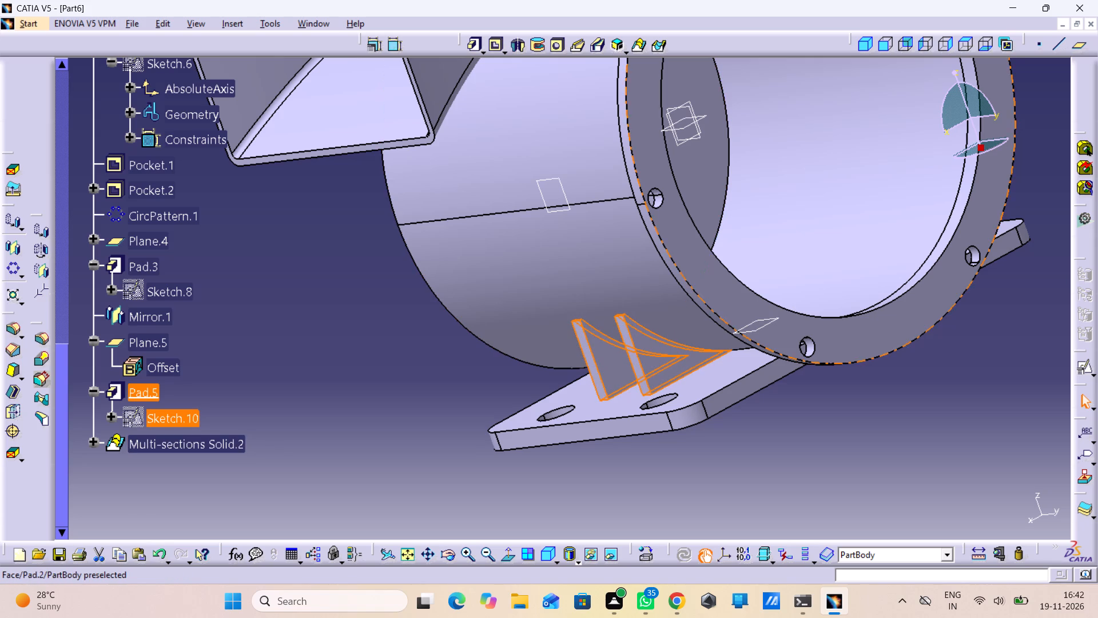
click(17, 247)
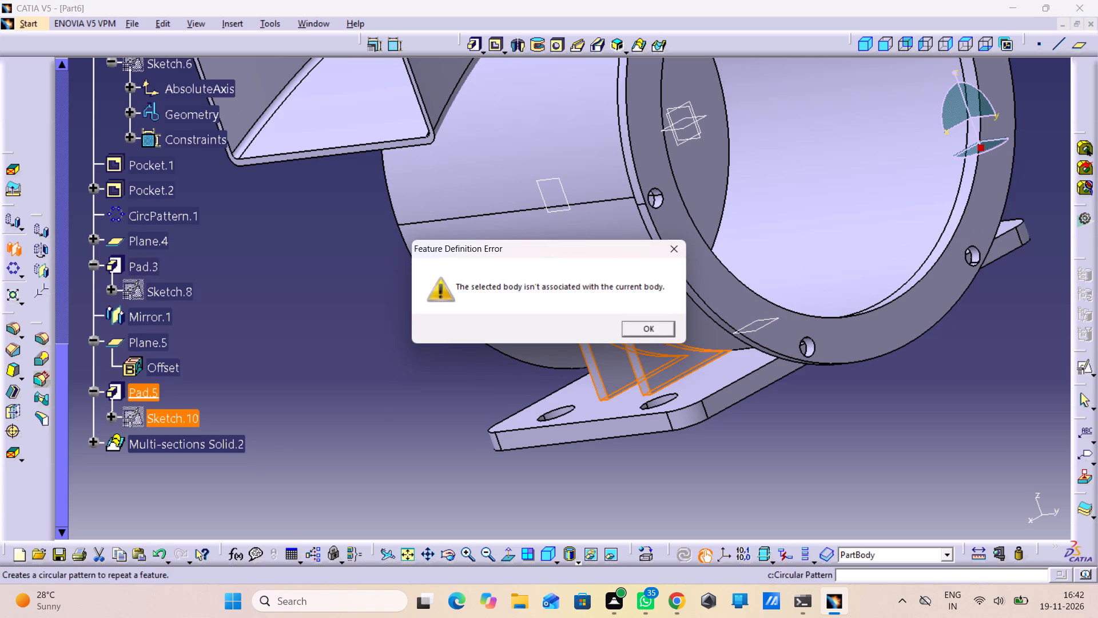
click(627, 335)
click(613, 345)
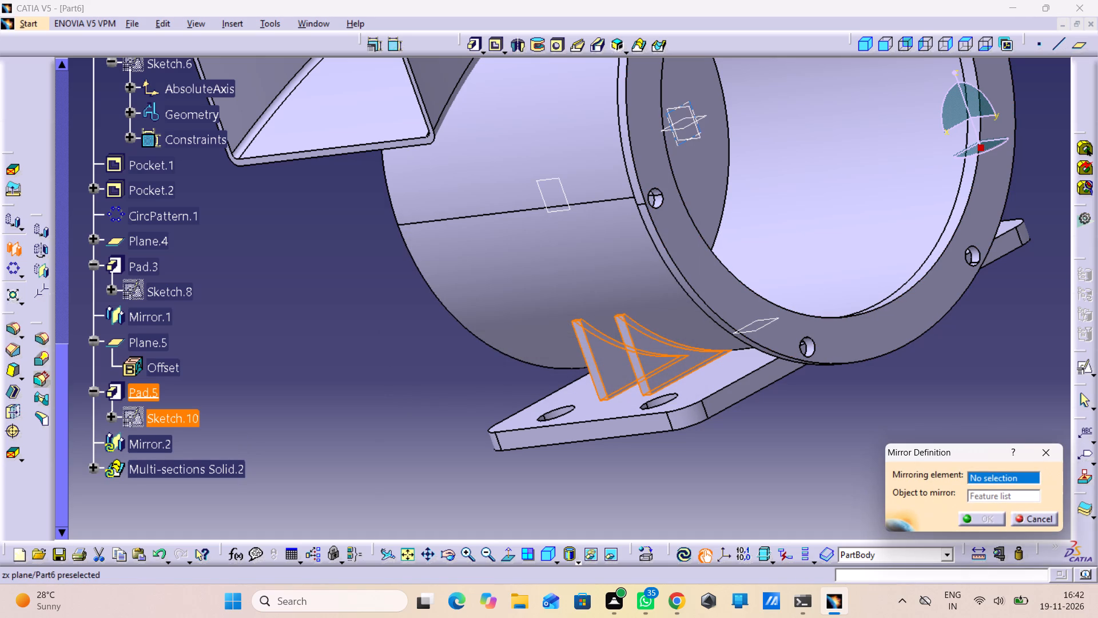
middle_drag(697, 137, 650, 169)
right_drag(697, 137, 650, 169)
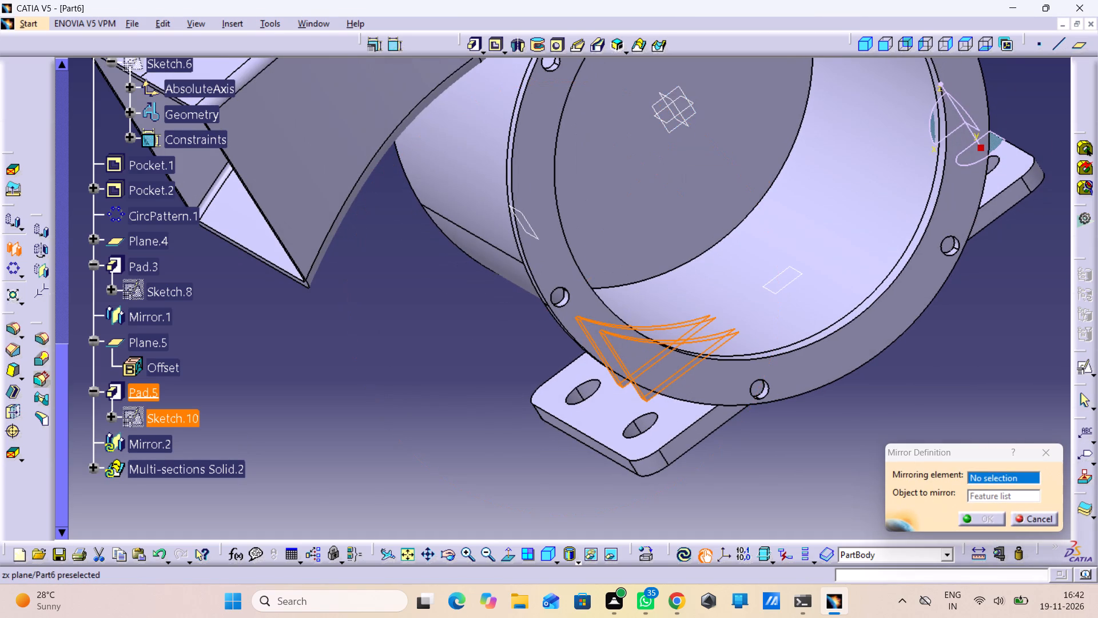
click(678, 109)
middle_drag(813, 211, 616, 229)
right_drag(773, 209, 616, 229)
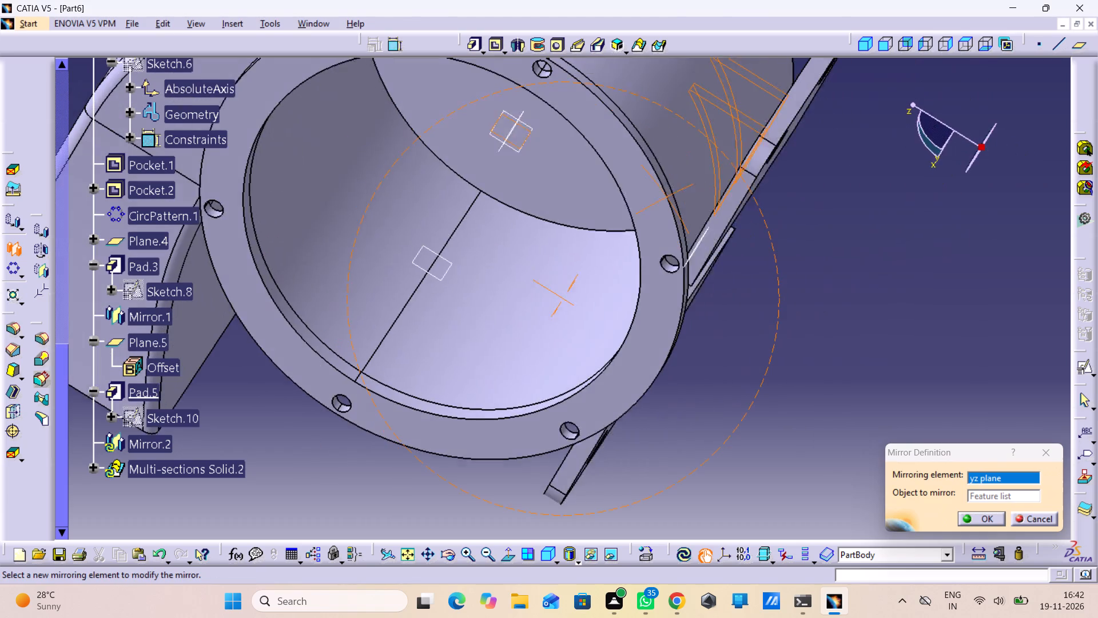
middle_drag(616, 229, 614, 241)
right_drag(616, 229, 614, 243)
click(974, 520)
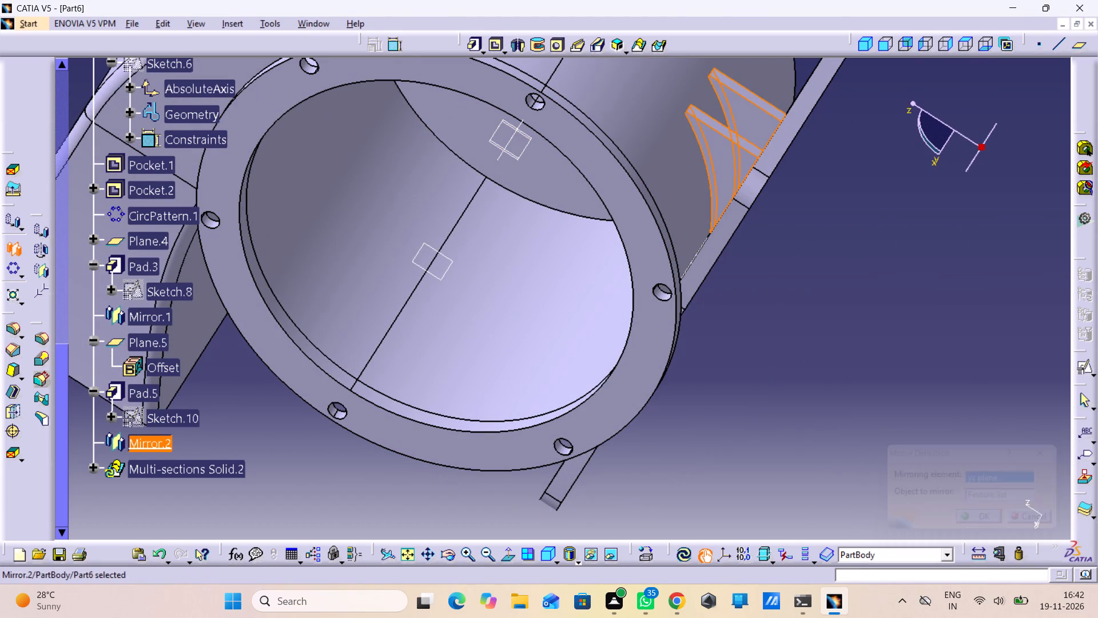
click(941, 478)
Examine the ribs and mounting plates from several sides of the housing.
middle_drag(868, 420, 920, 524)
right_drag(868, 420, 920, 524)
middle_drag(812, 399, 828, 463)
right_click(812, 399)
middle_drag(699, 369, 864, 435)
right_drag(707, 366, 864, 434)
middle_drag(475, 502, 531, 381)
right_drag(475, 501, 531, 381)
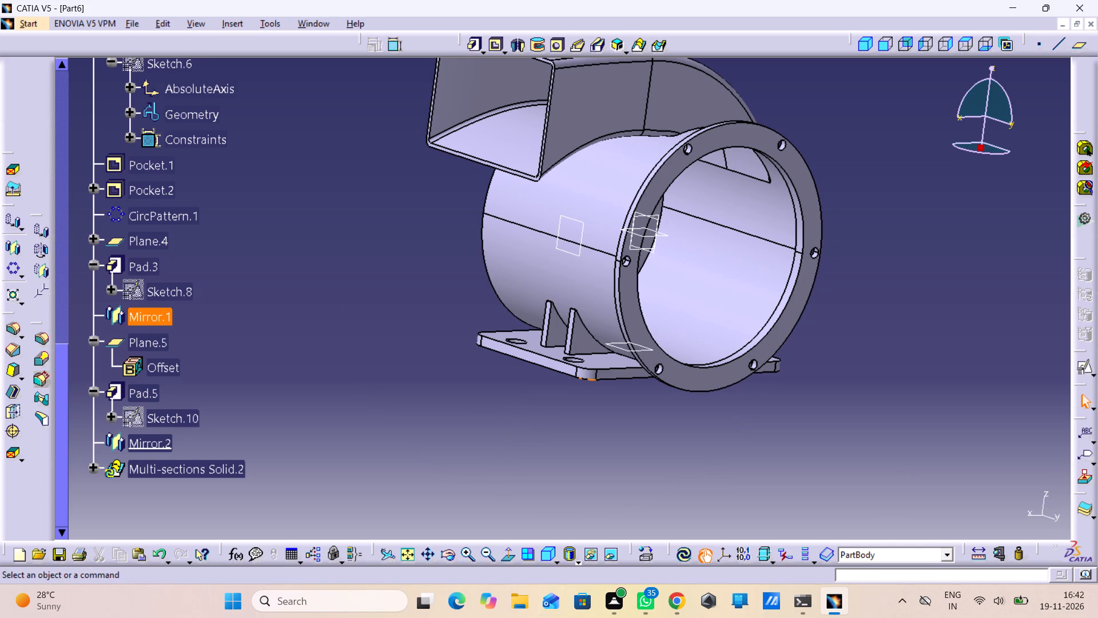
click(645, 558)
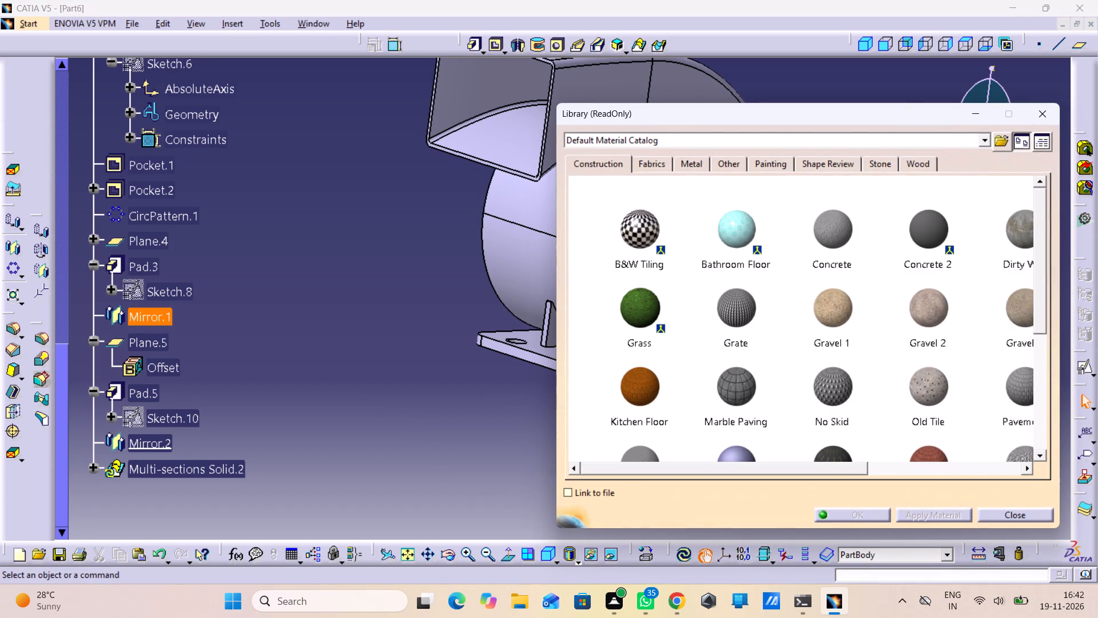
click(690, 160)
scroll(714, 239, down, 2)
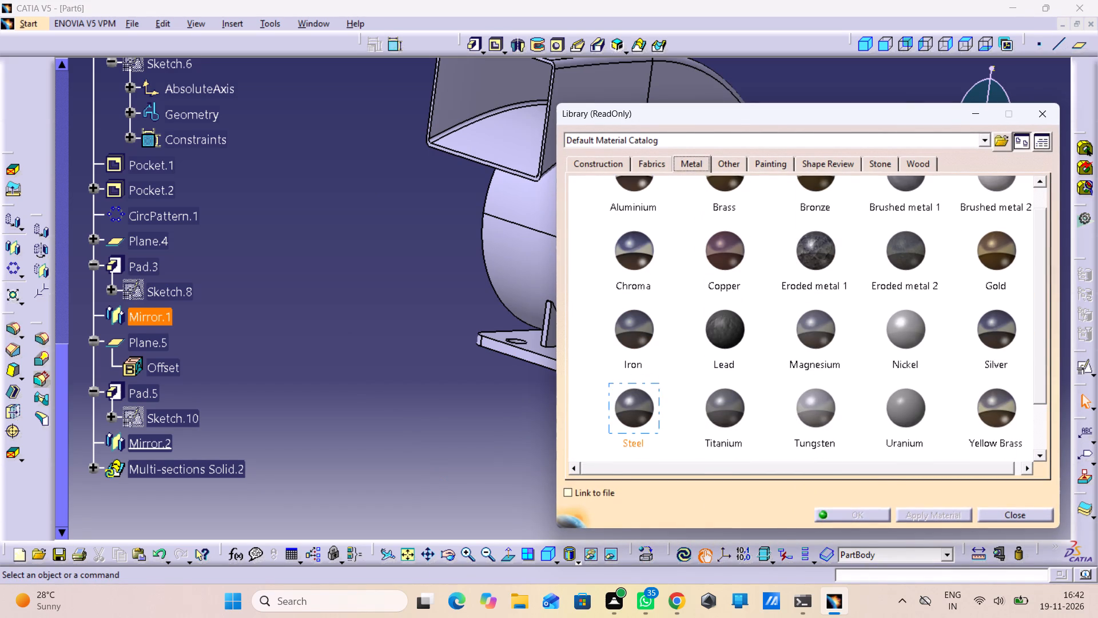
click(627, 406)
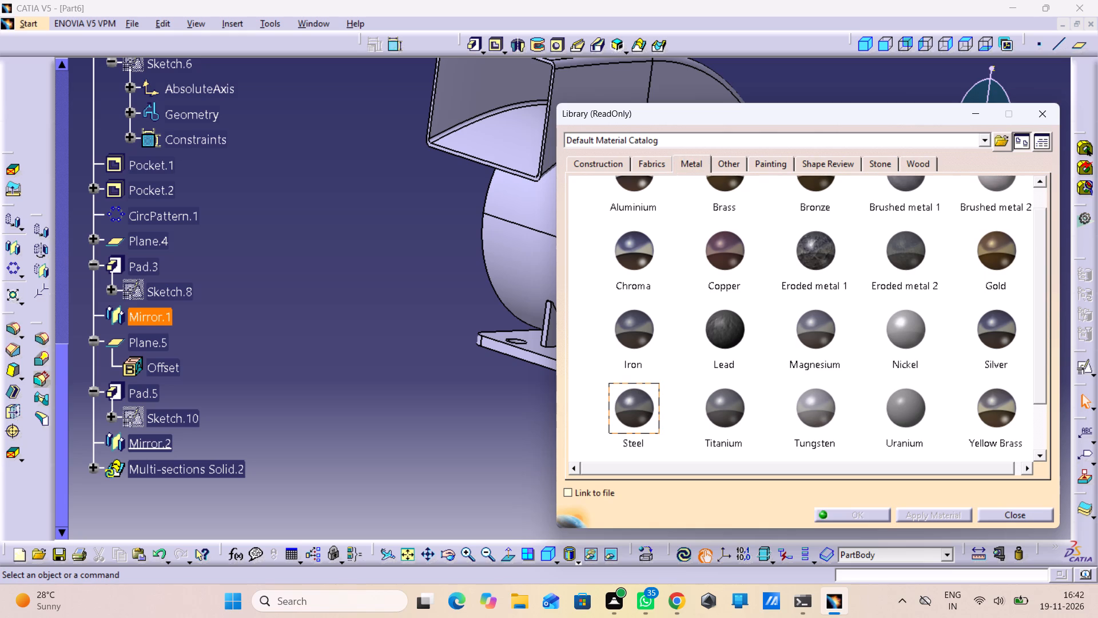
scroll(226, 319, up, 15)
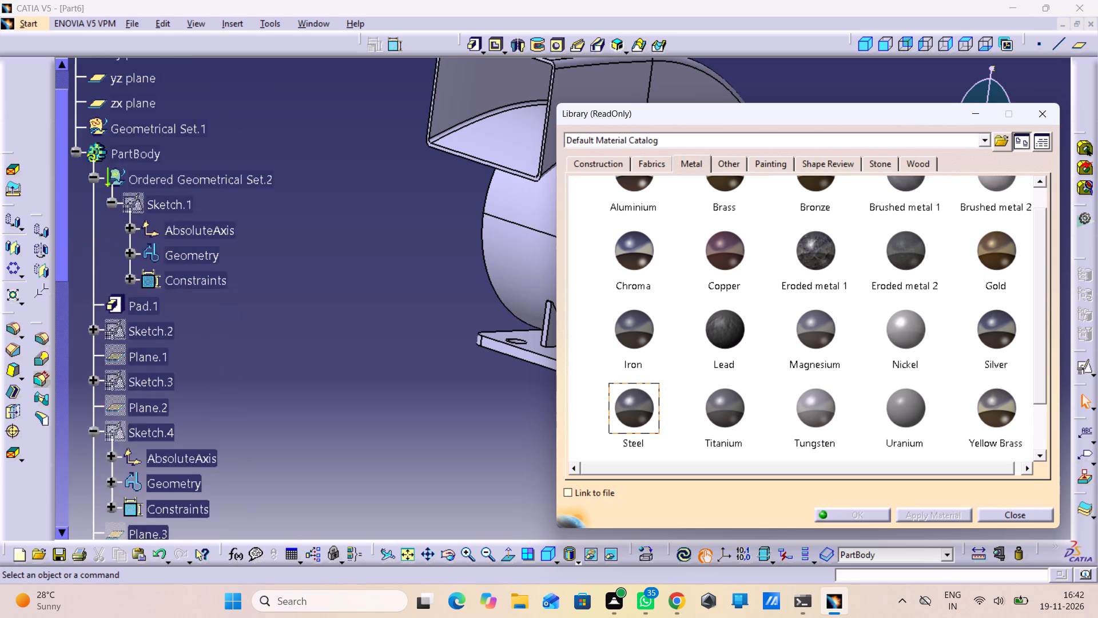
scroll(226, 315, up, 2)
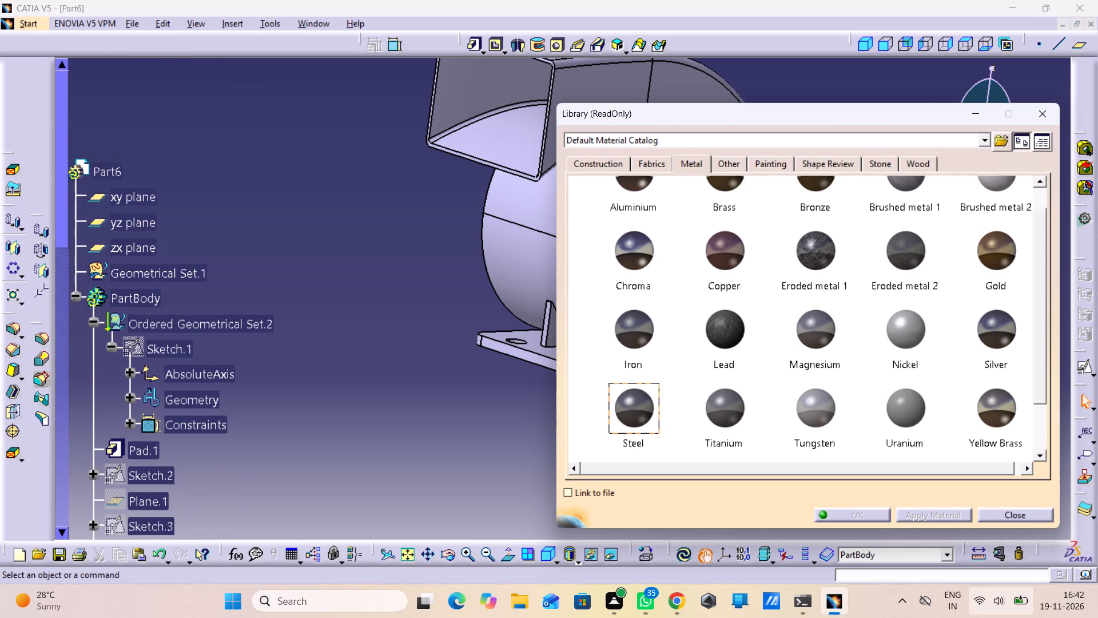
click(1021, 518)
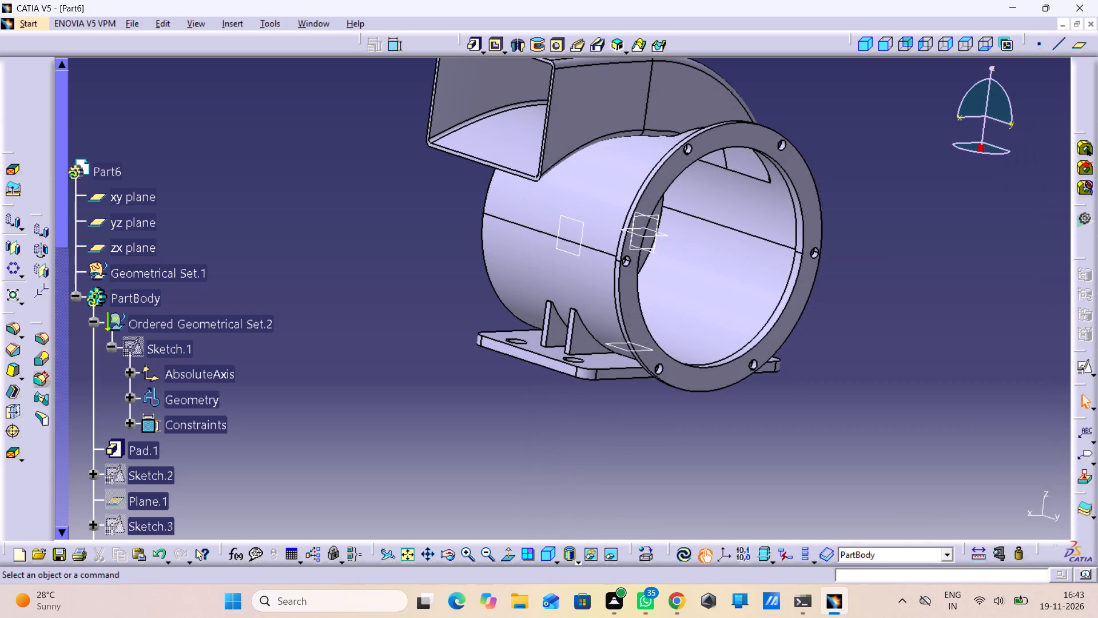
Save the part as a CATPart named housing in the piston folder.
key(ctrl+s)
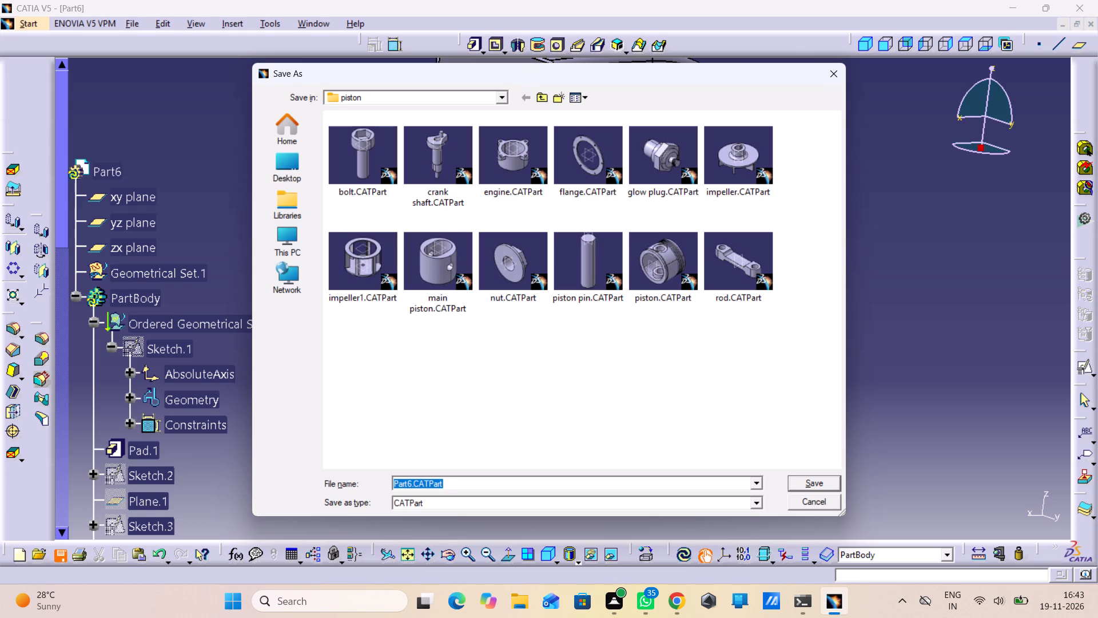
text(housu)
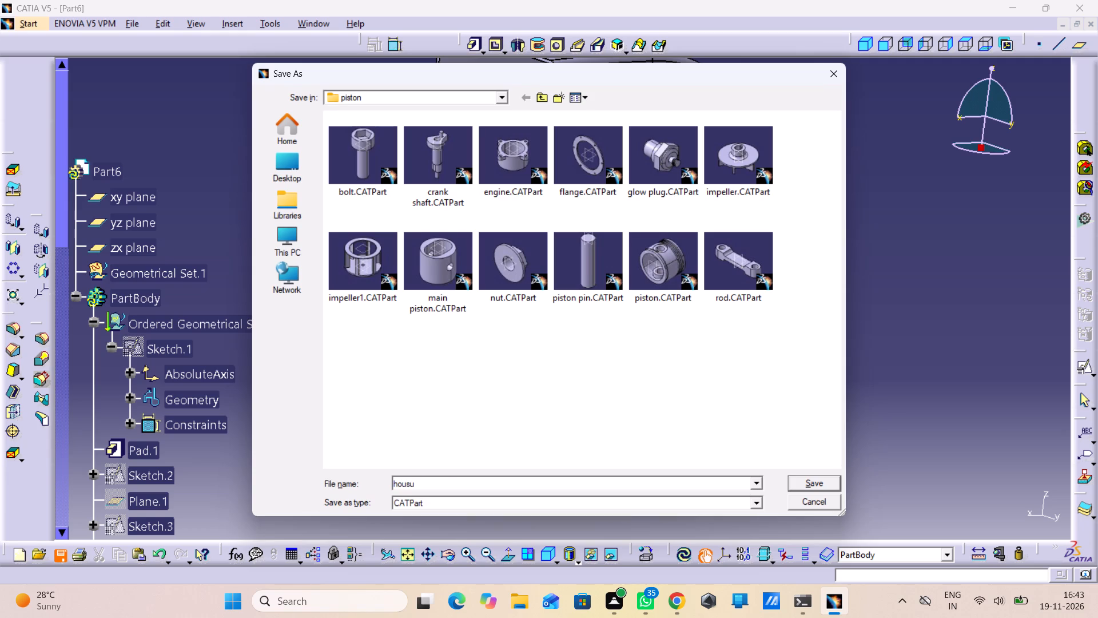
key(BackSpace)
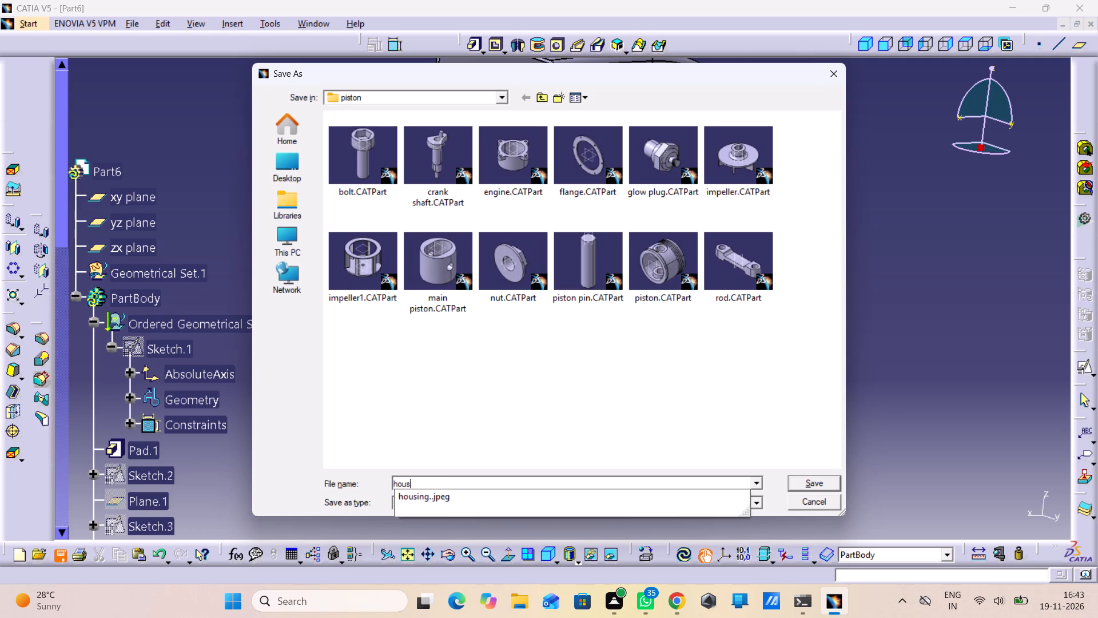
text(ing)
key(Return)
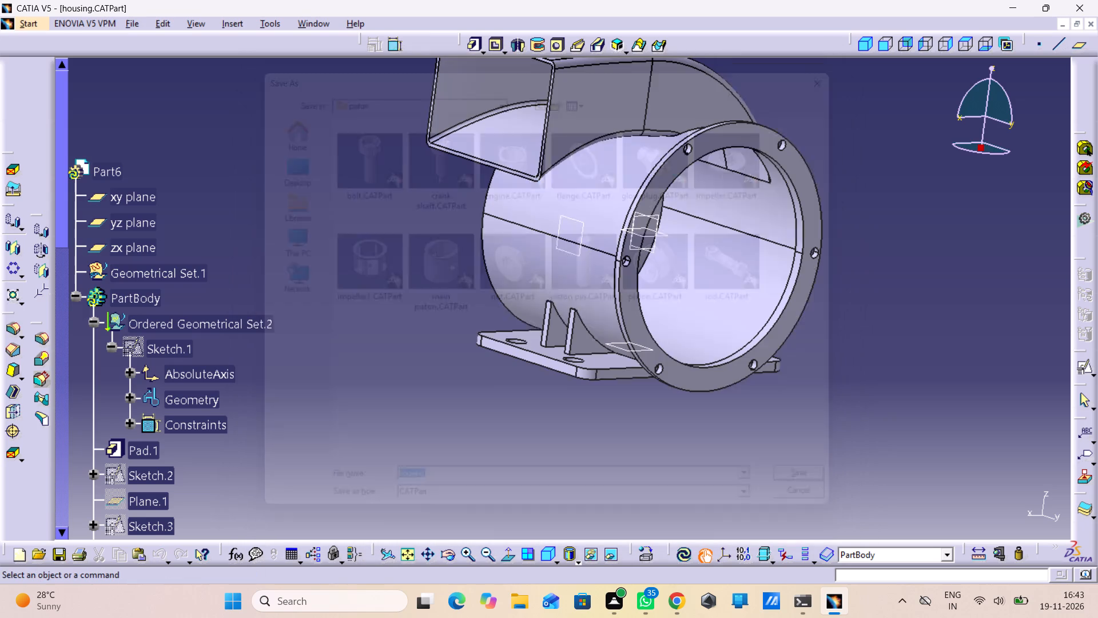
Print the whole document with Microsoft Print to PDF, fitted in page, saving the output as housing in the piston folder.
key(ctrl+p)
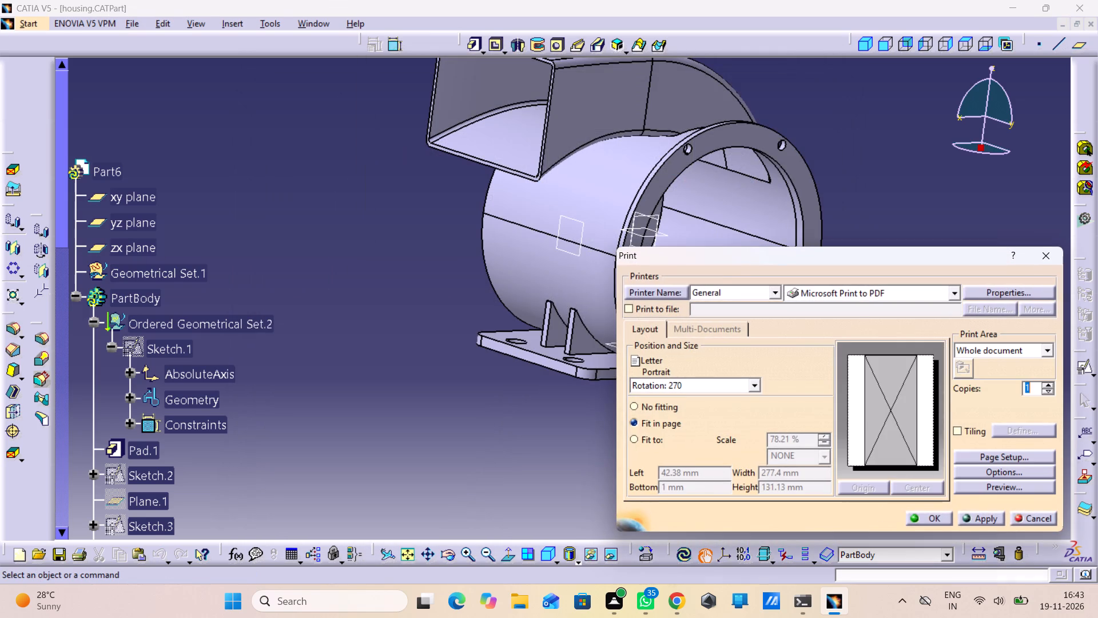
key(h)
click(934, 516)
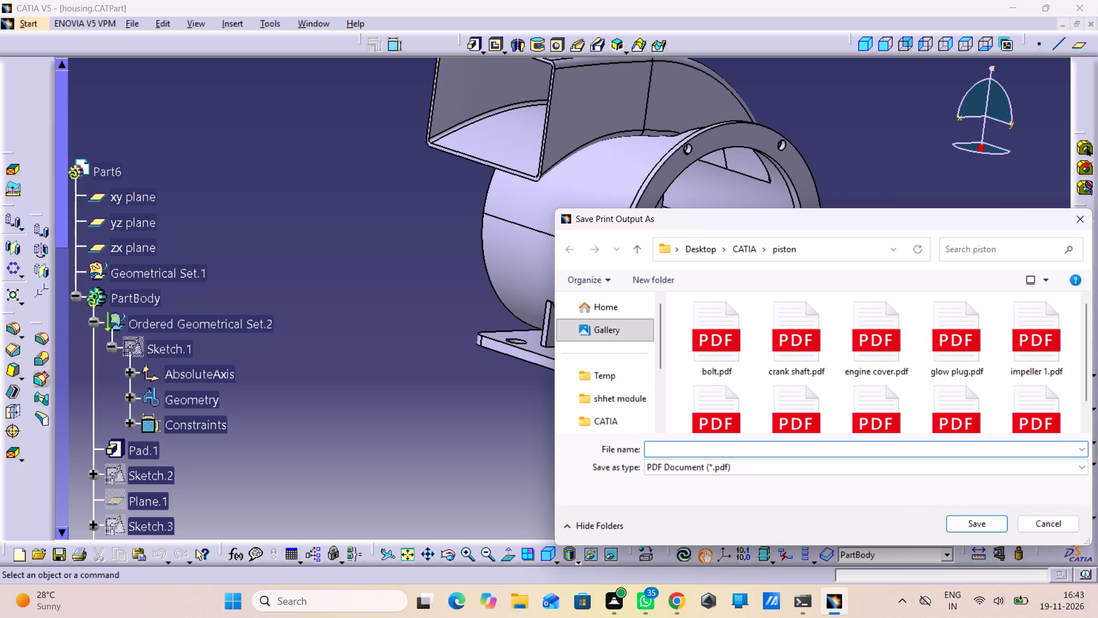
text(hpusing)
key(BackSpace)
key(BackSpace)
key(BackSpace)
key(BackSpace)
key(BackSpace)
key(BackSpace)
text(ou)
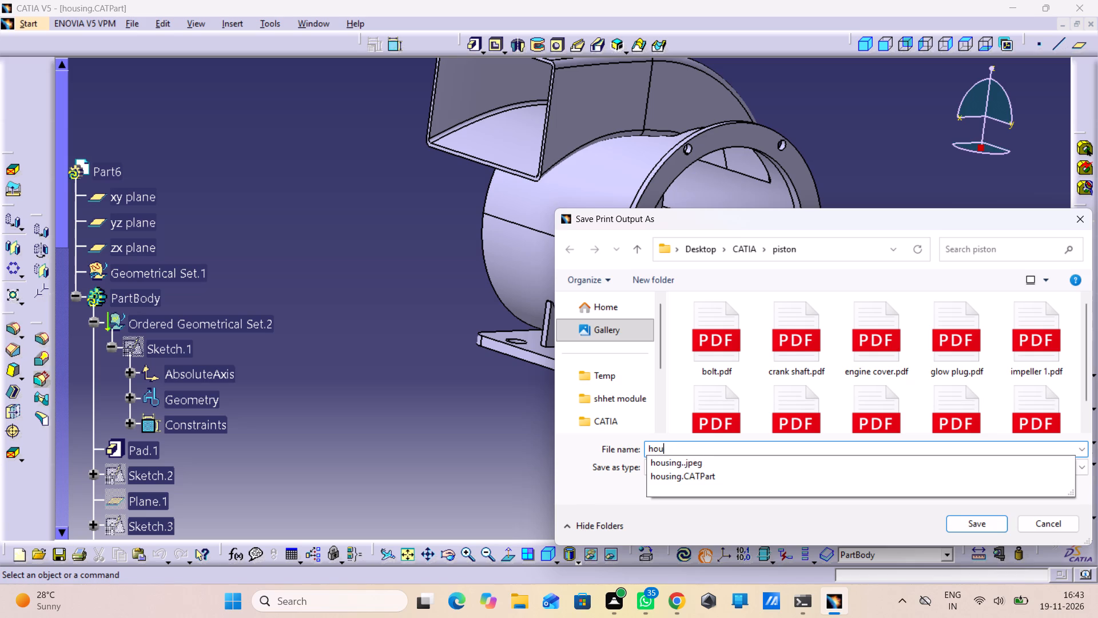
text(sinf)
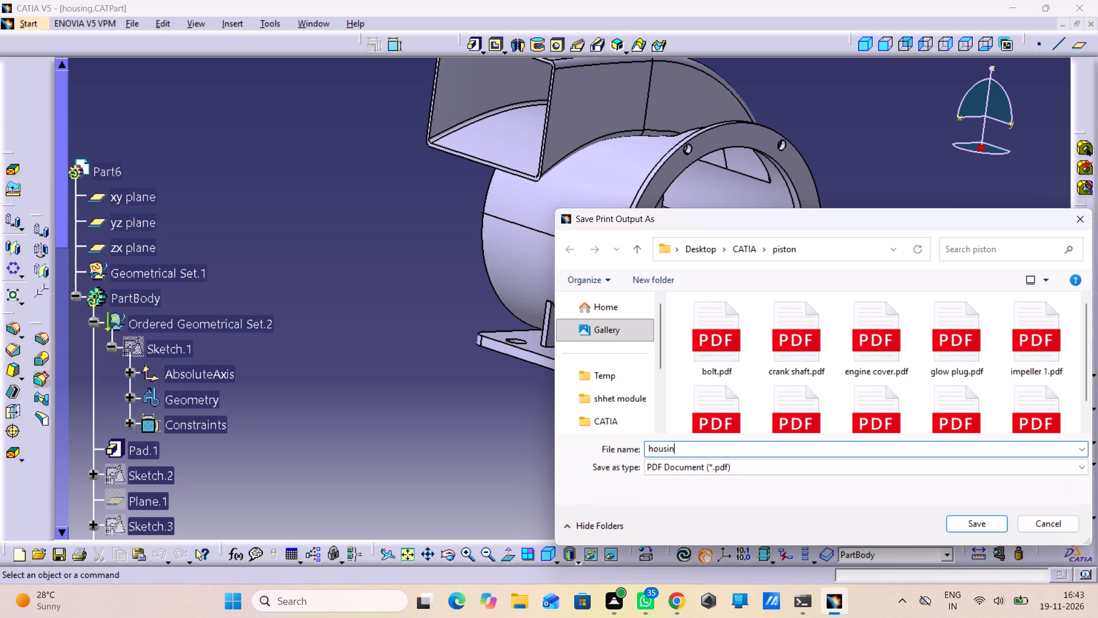
key(BackSpace)
key(g)
key(Return)
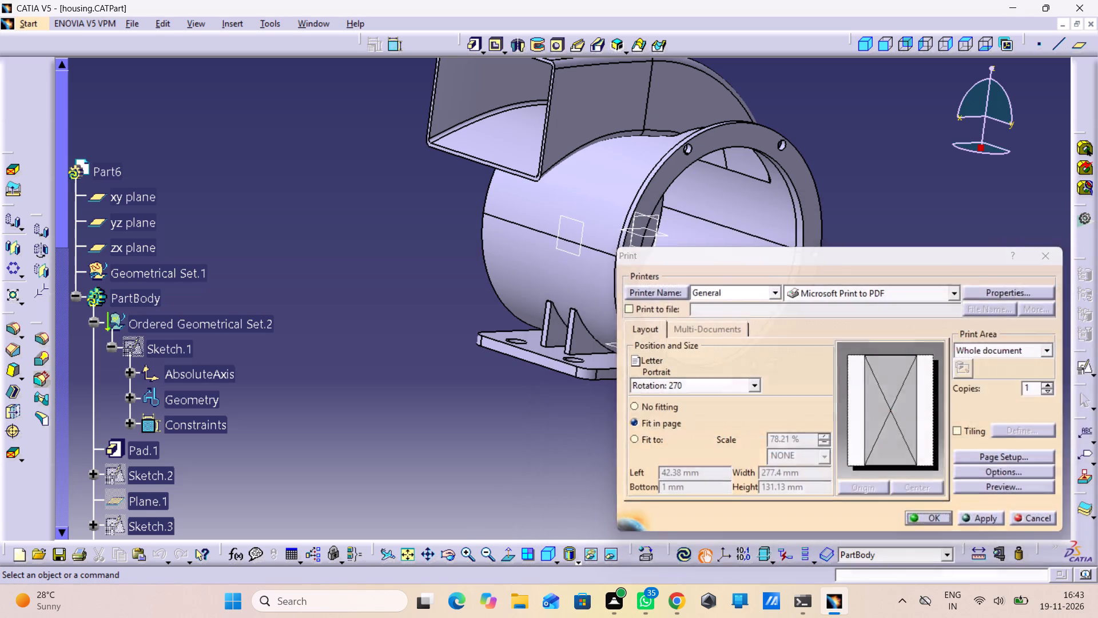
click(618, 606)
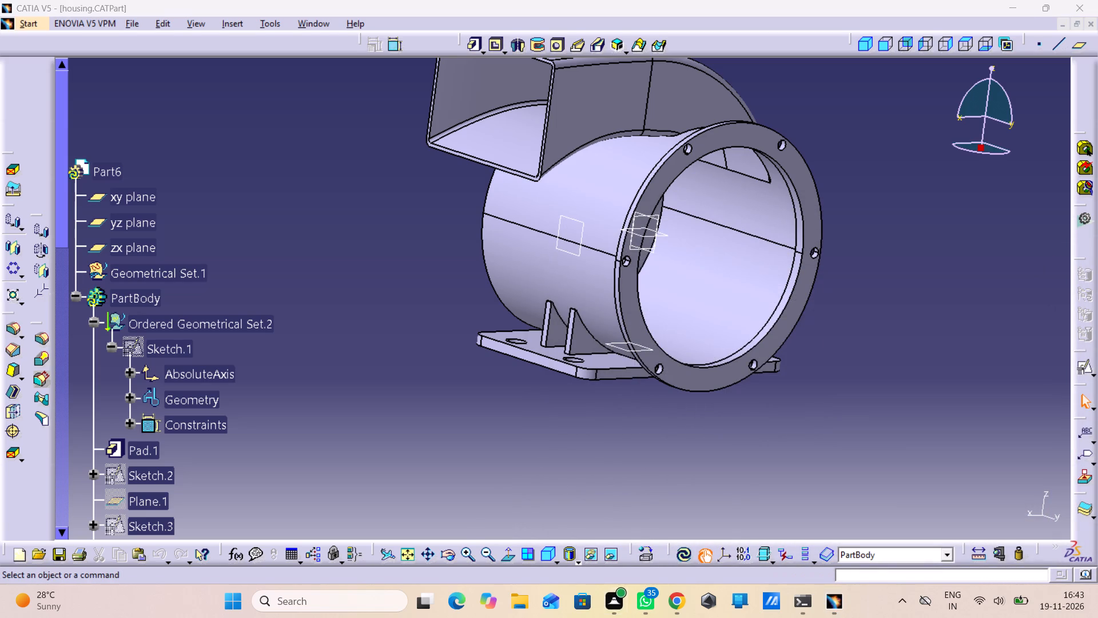